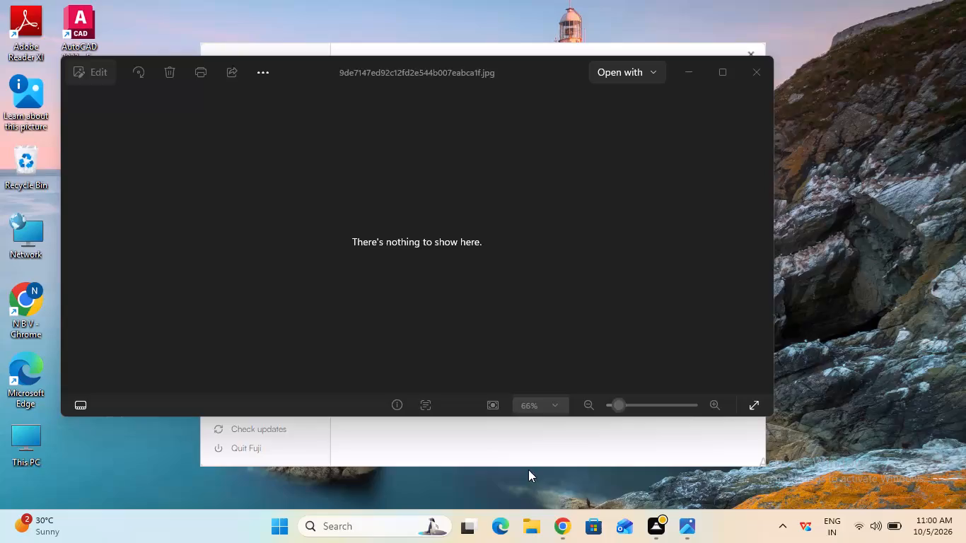
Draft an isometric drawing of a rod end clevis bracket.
Close the empty image viewer and launch AutoCAD 2023.
{"action": "left_click", "coordinate": [747, 81]}
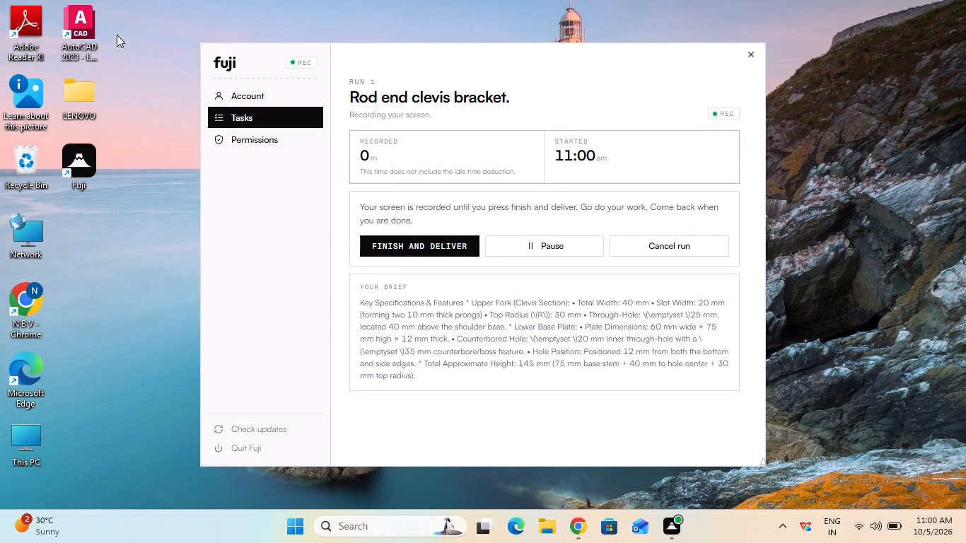
{"action": "triple_click", "coordinate": [79, 28]}
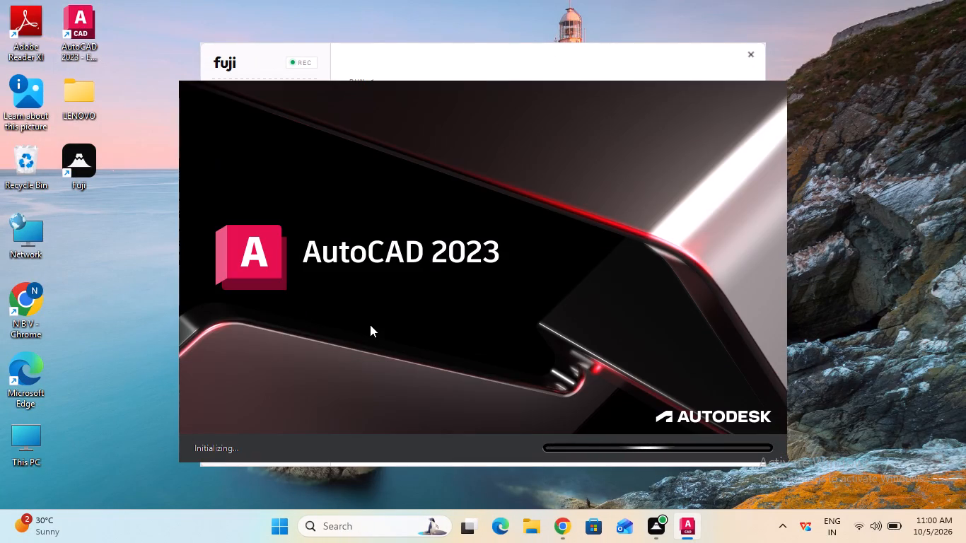
Open the Rod end clevis bracket PDF from the Downloads folder.
{"action": "left_click", "coordinate": [537, 528]}
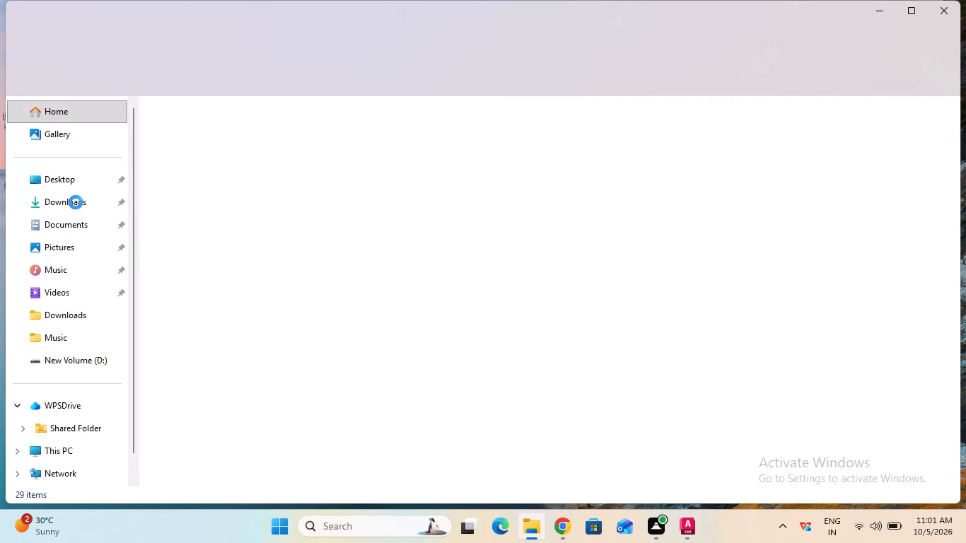
{"action": "left_click", "coordinate": [76, 202]}
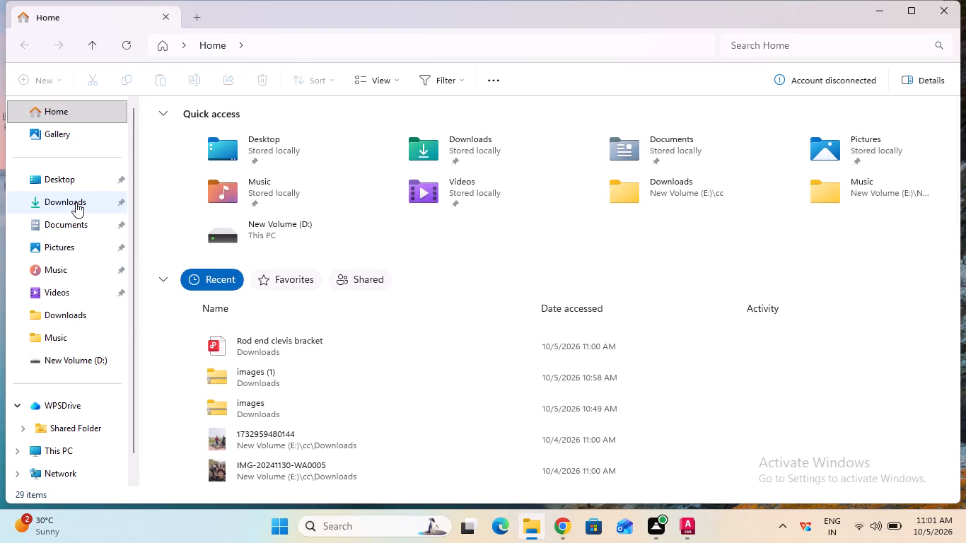
{"action": "double_click", "coordinate": [192, 178]}
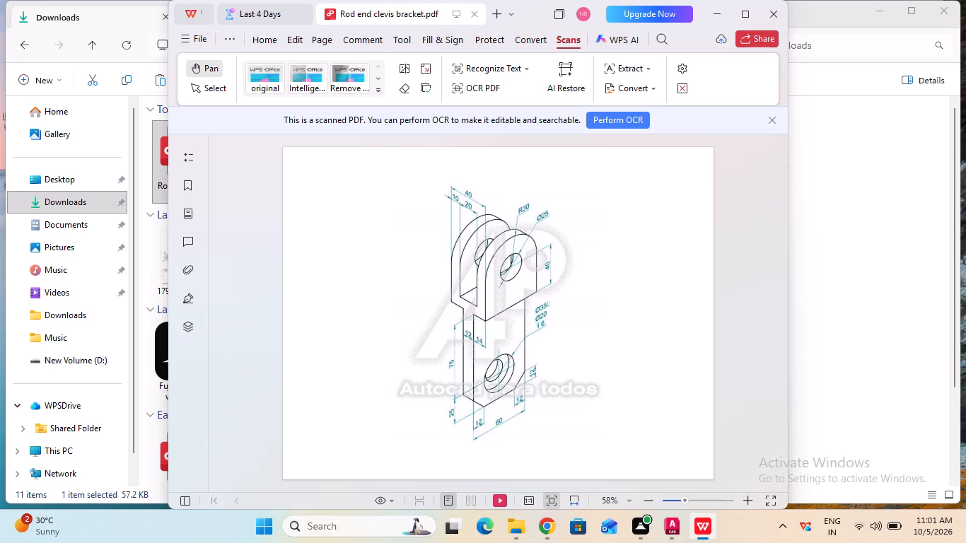
Examine the clevis bracket's isometric drawing and its dimensions in the maximized PDF window.
{"action": "scroll", "coordinate": [525, 289], "scroll_direction": "up", "scroll_amount": 4, "text": "ctrl"}
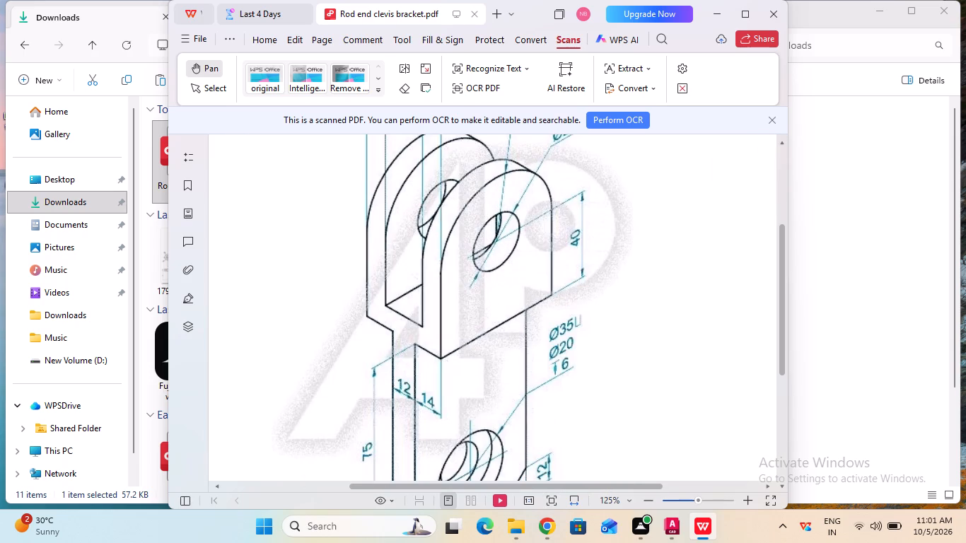
{"action": "scroll", "coordinate": [525, 289], "scroll_direction": "down", "scroll_amount": 1, "text": "ctrl"}
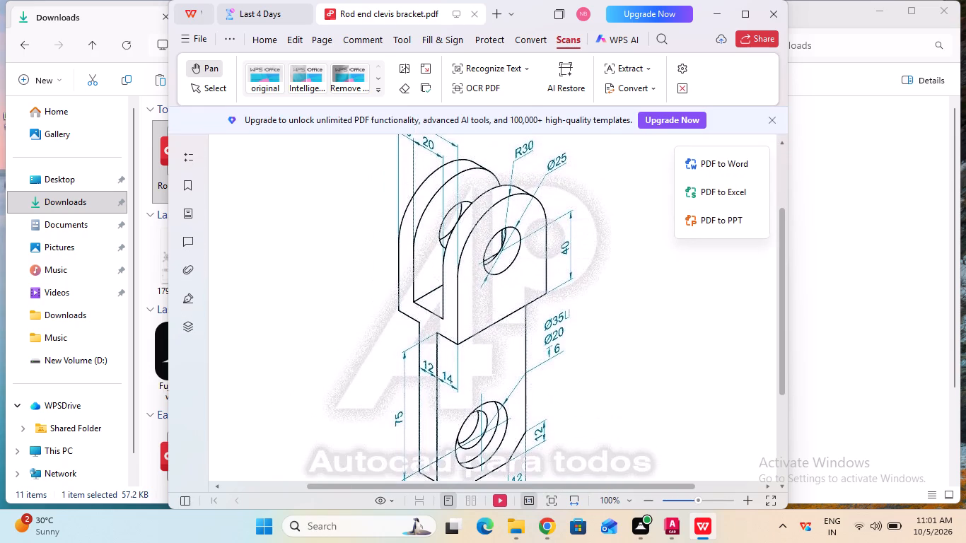
{"action": "scroll", "coordinate": [525, 289], "scroll_direction": "down", "scroll_amount": 2, "text": "ctrl"}
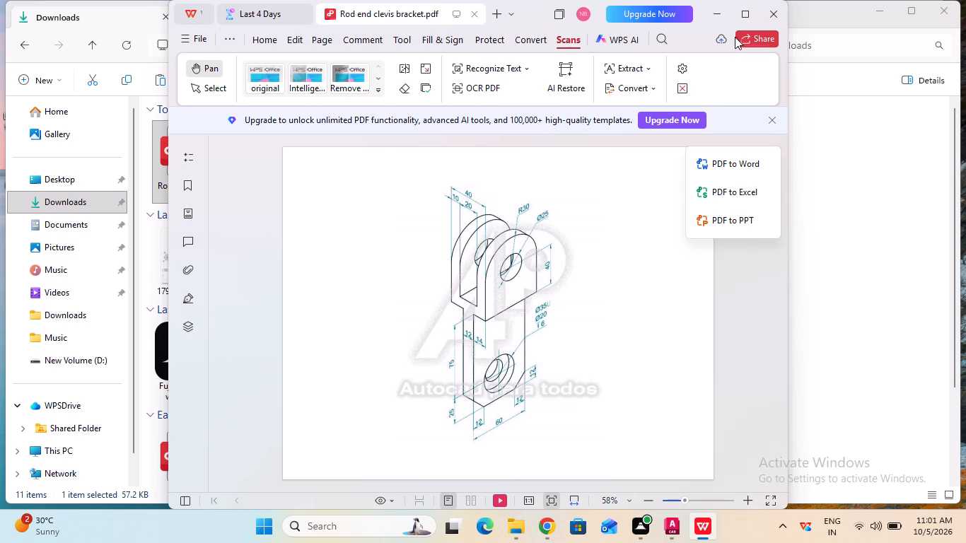
{"action": "left_click", "coordinate": [745, 5]}
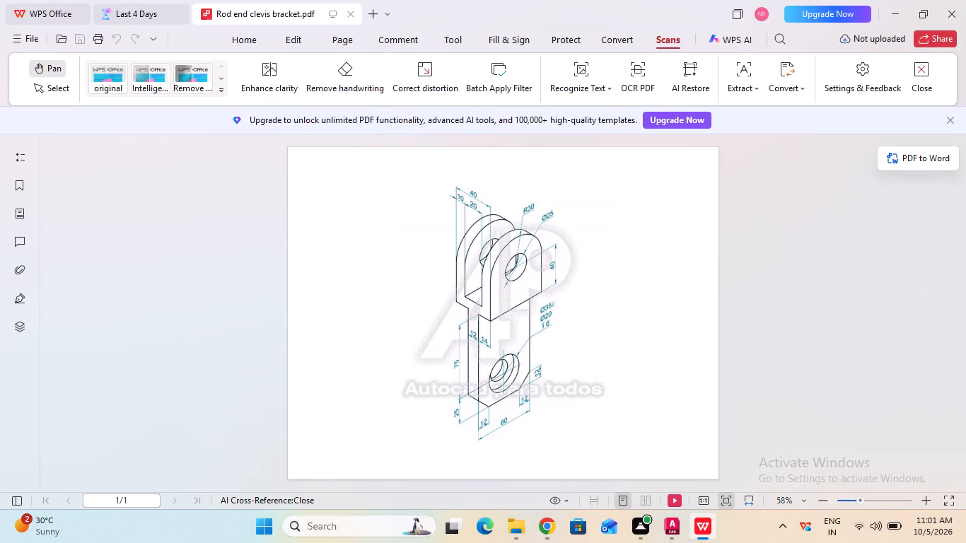
{"action": "scroll", "coordinate": [655, 318], "scroll_direction": "right", "scroll_amount": 1}
{"action": "scroll", "coordinate": [655, 318], "scroll_direction": "left", "scroll_amount": 2}
{"action": "scroll", "coordinate": [655, 318], "scroll_direction": "right", "scroll_amount": 1}
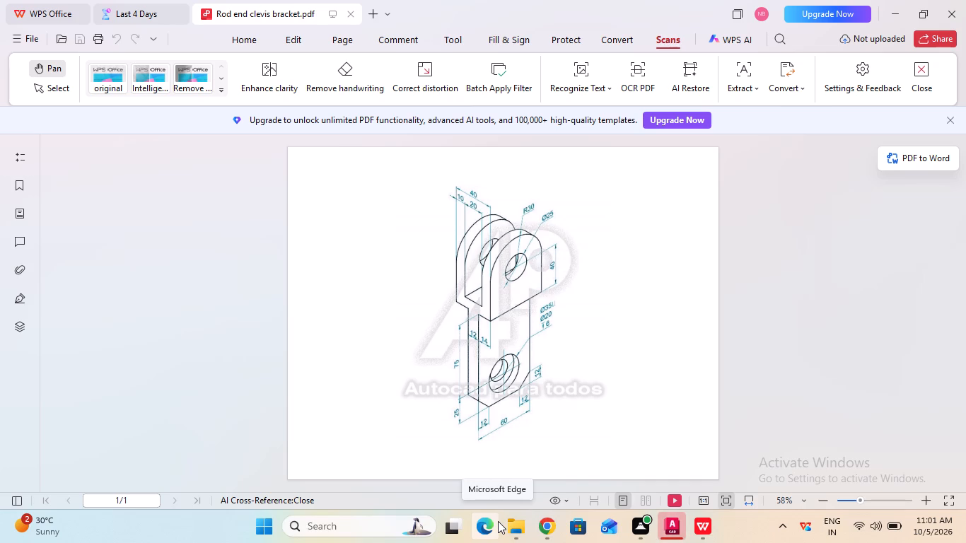
Switch to AutoCAD and create a new drawing.
{"action": "left_click", "coordinate": [666, 541]}
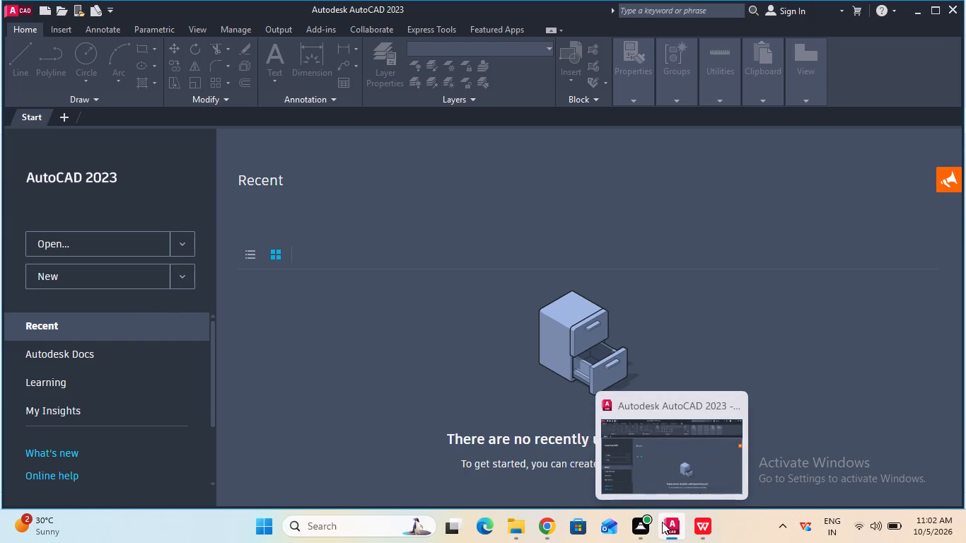
{"action": "left_click", "coordinate": [155, 279]}
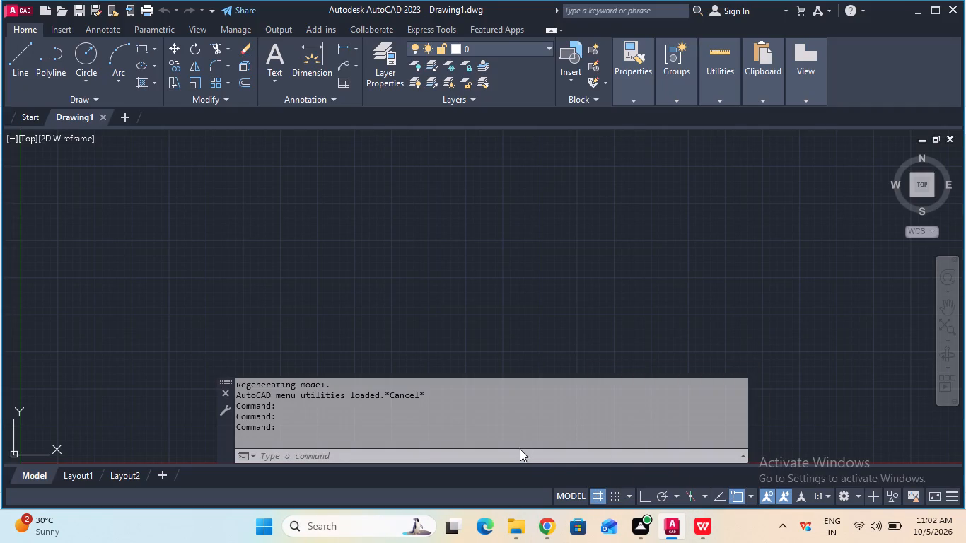
Turn on command logging with LOGFILEON.
{"action": "left_click", "coordinate": [522, 452]}
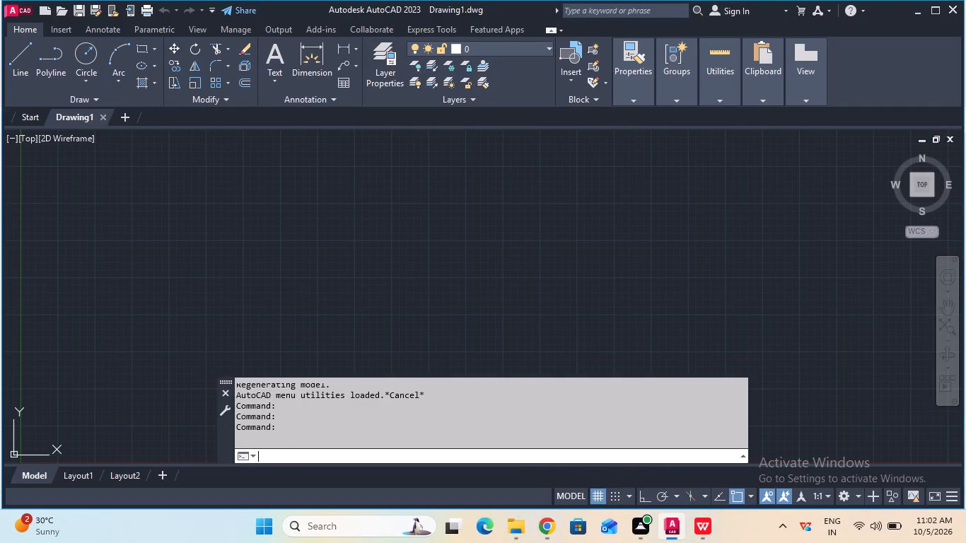
{"action": "type", "text": "log"}
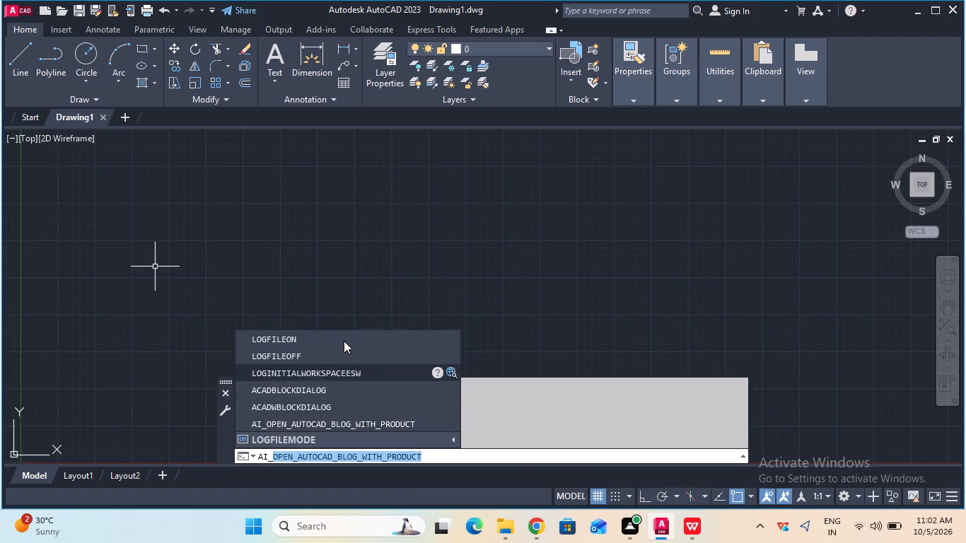
{"action": "left_click", "coordinate": [342, 334]}
Configure the drawing units to length precision 0 and an insertion scale in millimeters.
{"action": "left_click", "coordinate": [334, 457]}
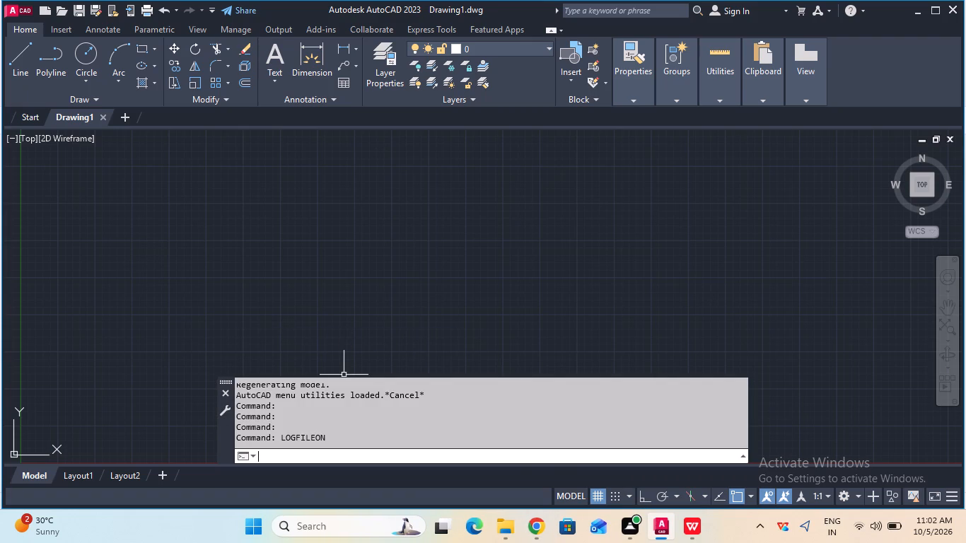
{"action": "key", "text": "u"}
{"action": "type", "text": "nit"}
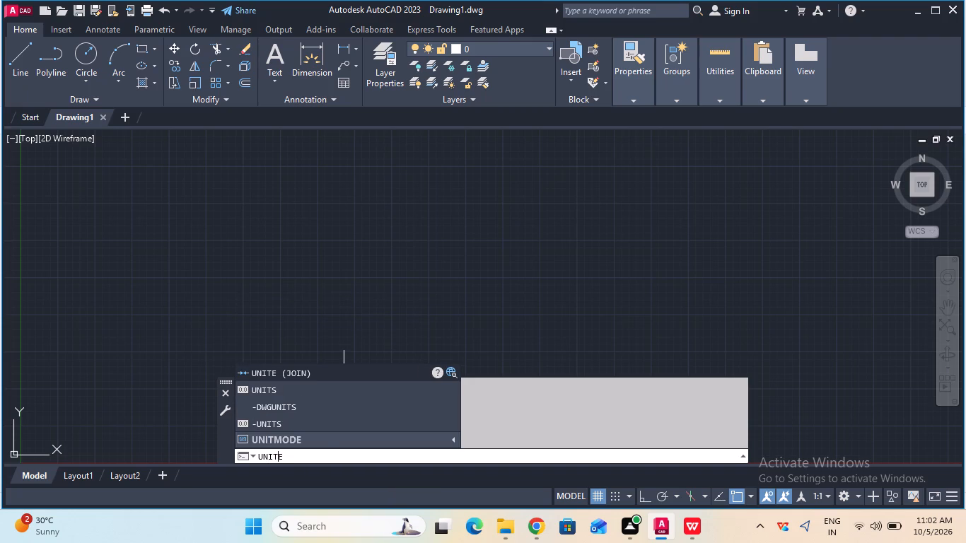
{"action": "left_click", "coordinate": [248, 395]}
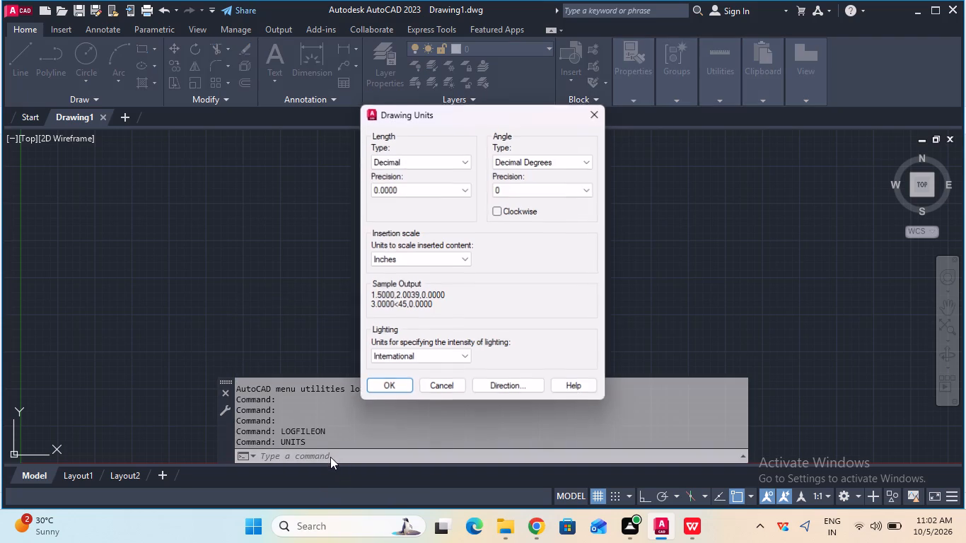
{"action": "left_click", "coordinate": [443, 185]}
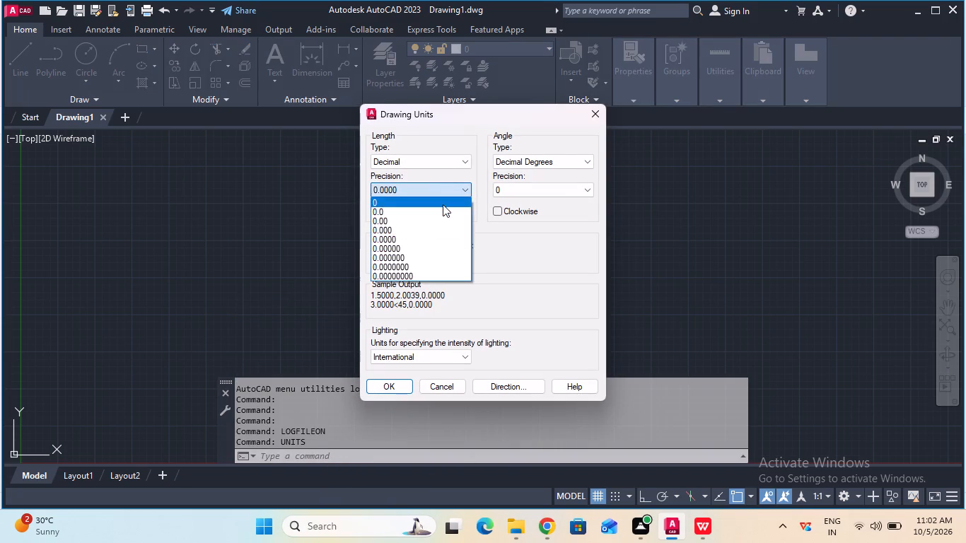
{"action": "left_click", "coordinate": [443, 204]}
{"action": "left_click", "coordinate": [437, 254]}
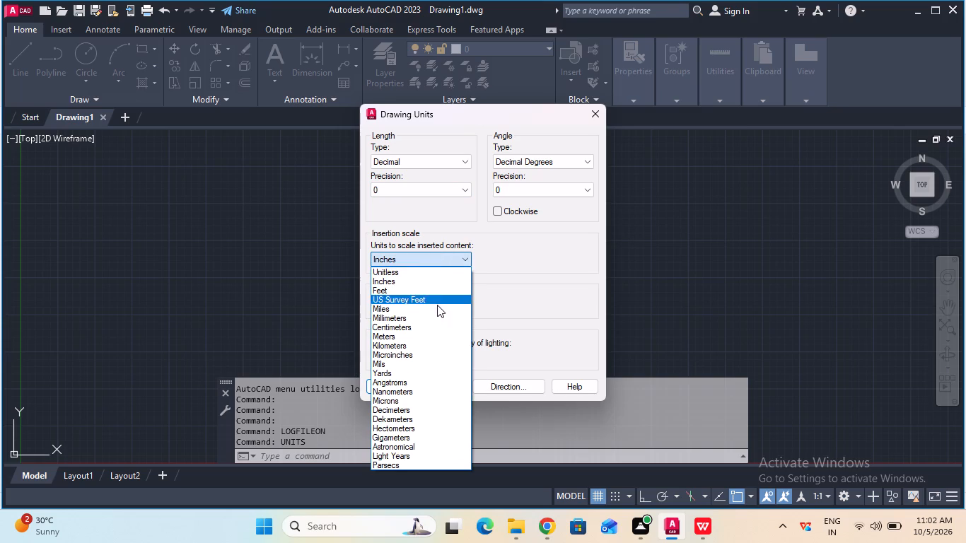
{"action": "left_click", "coordinate": [437, 320]}
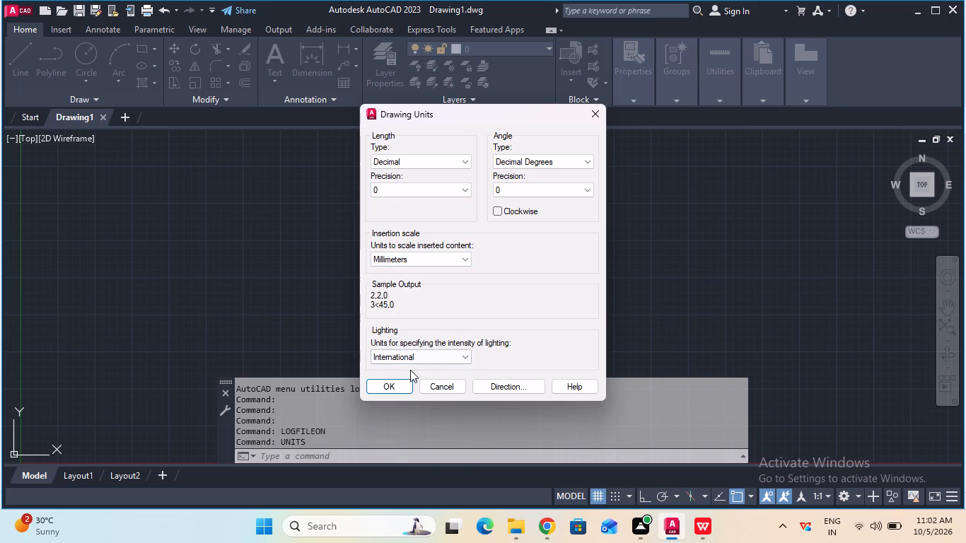
{"action": "left_click", "coordinate": [390, 385]}
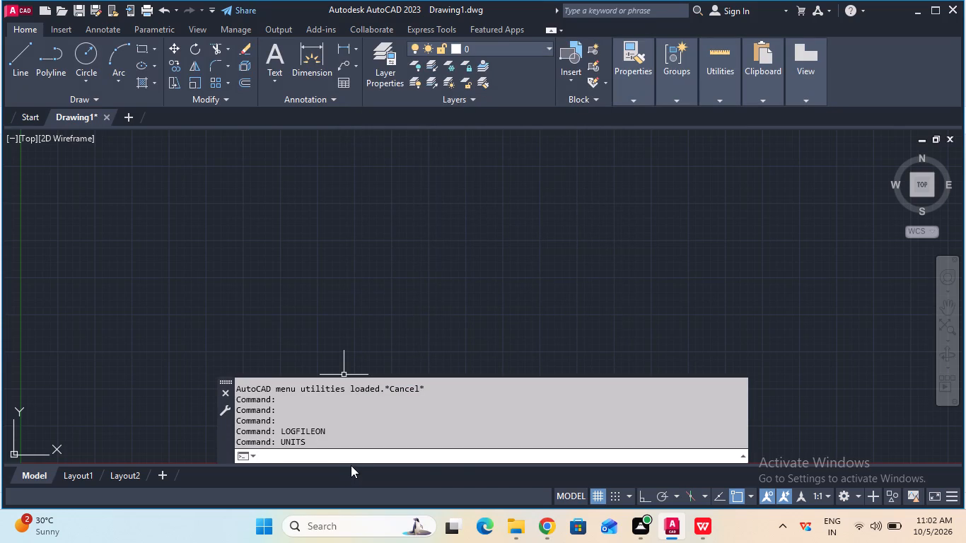
Modify the Standard dimension style to use text height 6 and ISO standard text alignment.
{"action": "left_click", "coordinate": [351, 461]}
{"action": "key", "text": "d"}
{"action": "key", "text": "Return"}
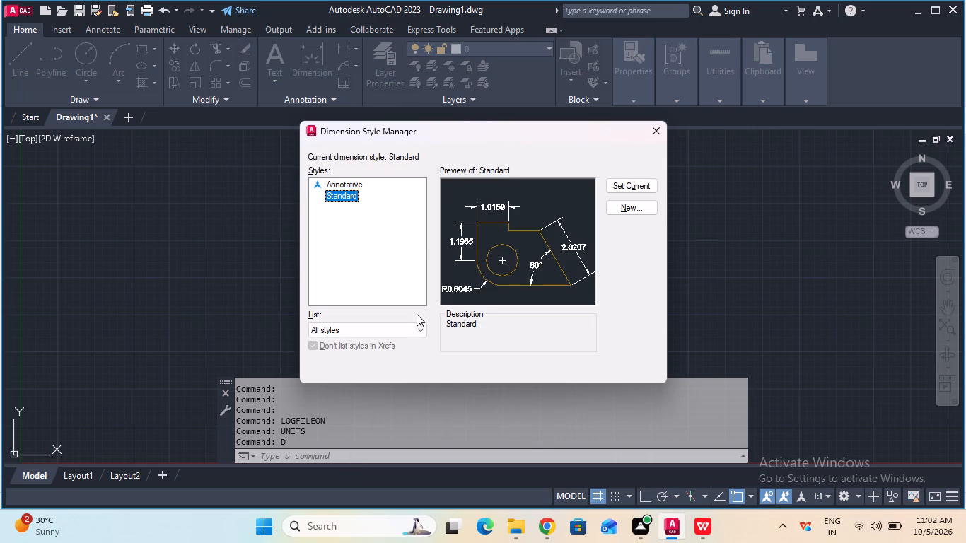
{"action": "left_click", "coordinate": [637, 229]}
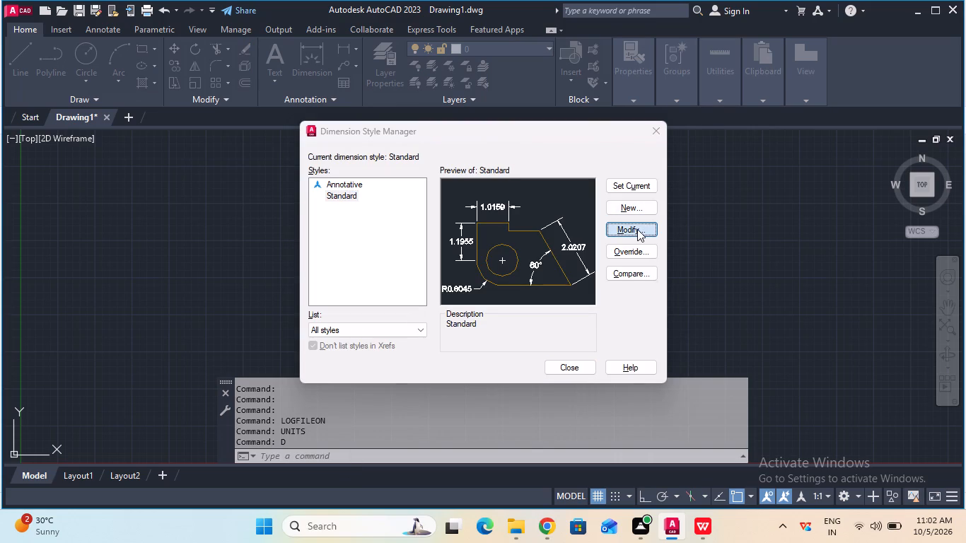
{"action": "left_click", "coordinate": [459, 202]}
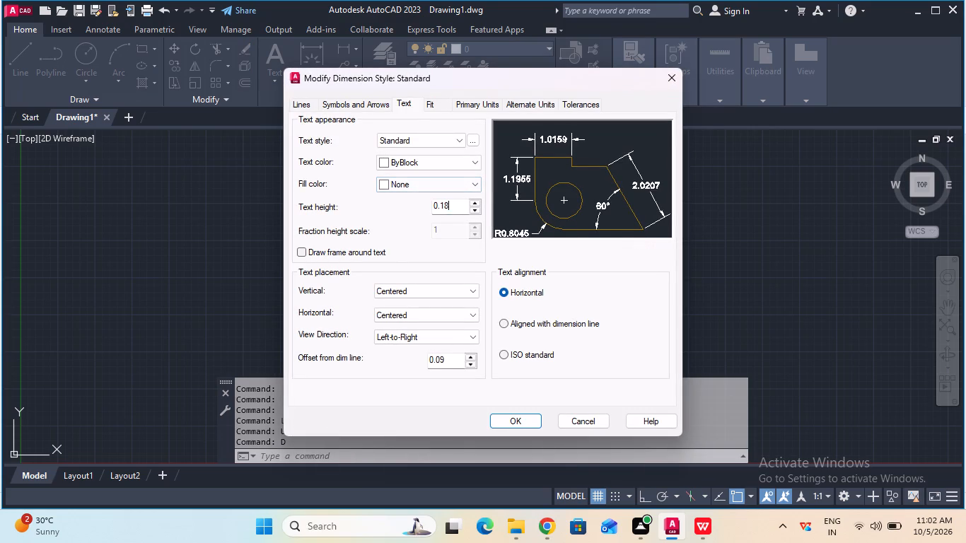
{"action": "key", "text": "BackSpace"}
{"action": "key", "text": "BackSpace"}
{"action": "key", "text": "BackSpace"}
{"action": "key", "text": "BackSpace"}
{"action": "key", "text": "BackSpace"}
{"action": "key", "text": "BackSpace"}
{"action": "key", "text": "BackSpace"}
{"action": "key", "text": "BackSpace"}
{"action": "key", "text": "BackSpace"}
{"action": "key", "text": "BackSpace"}
{"action": "key", "text": "BackSpace"}
{"action": "key", "text": "6"}
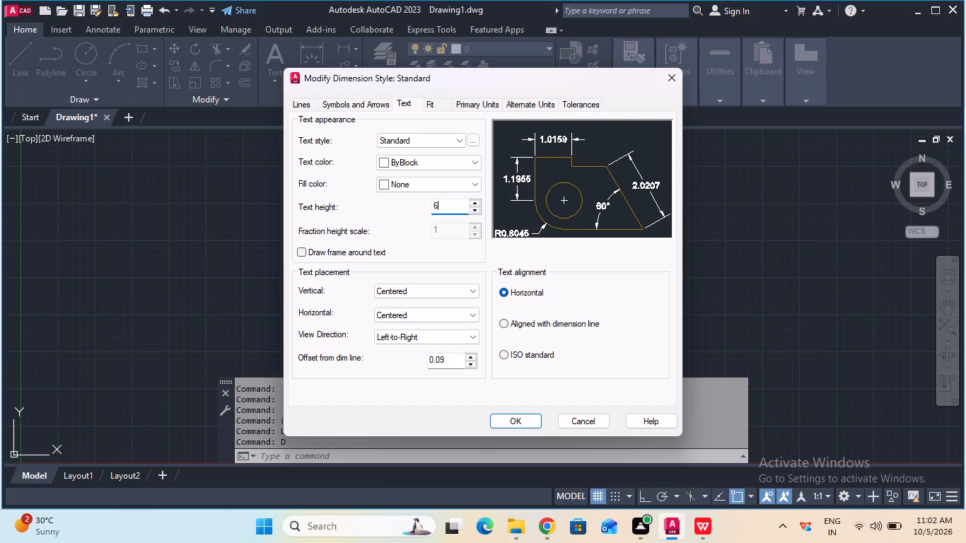
{"action": "left_click", "coordinate": [507, 356]}
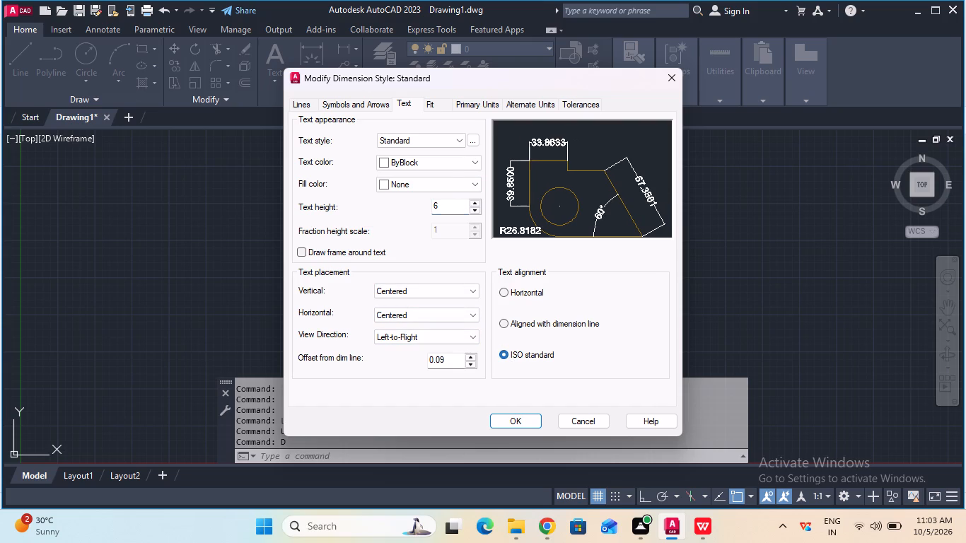
Set the Standard dimension style's linear precision to 0, then make the style current and close the style manager.
{"action": "left_click", "coordinate": [485, 108]}
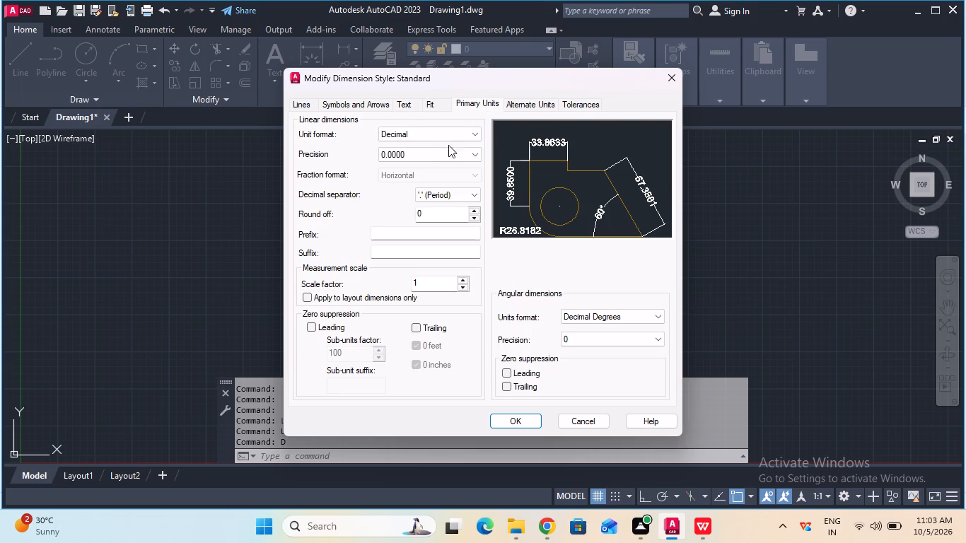
{"action": "left_click", "coordinate": [443, 153]}
{"action": "left_click", "coordinate": [441, 165]}
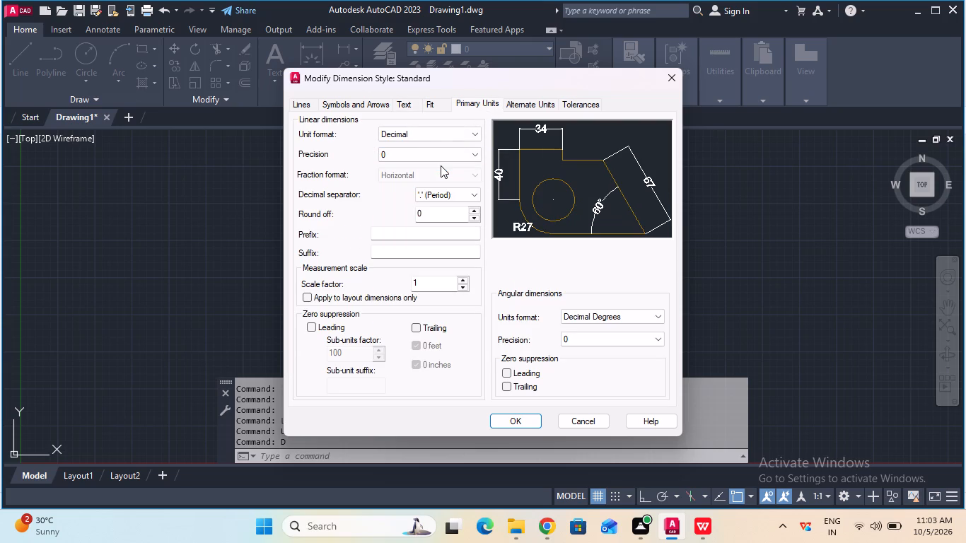
{"action": "left_click", "coordinate": [408, 110]}
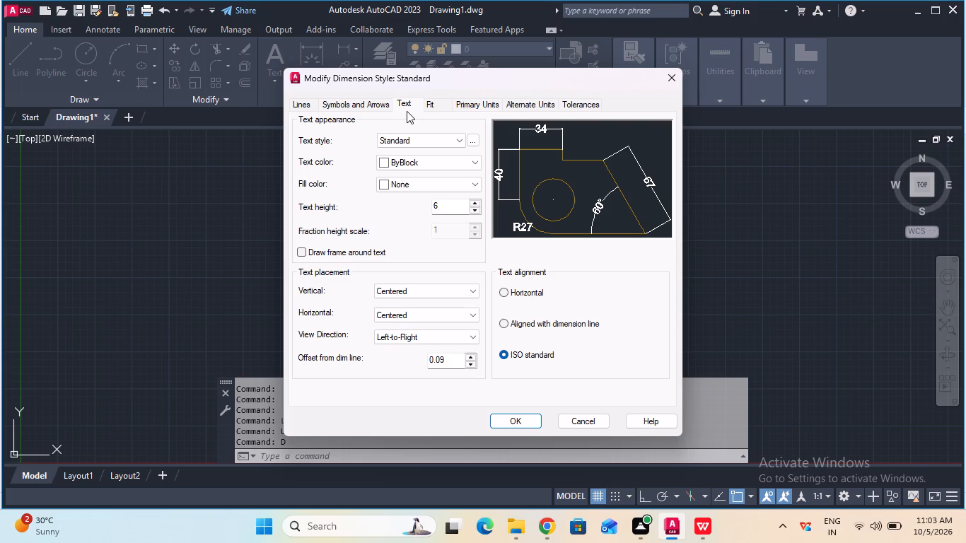
{"action": "left_click", "coordinate": [509, 417]}
{"action": "left_click", "coordinate": [627, 188]}
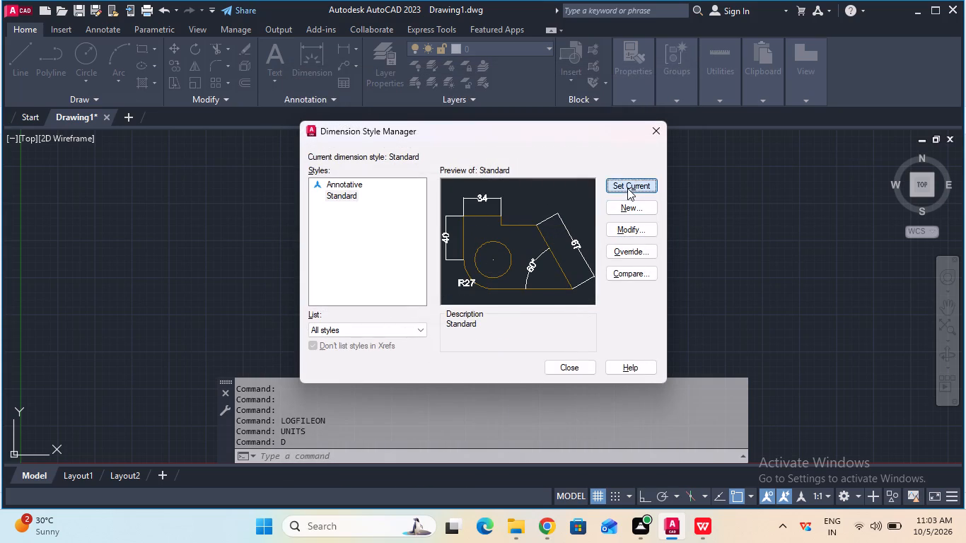
{"action": "left_click", "coordinate": [554, 371]}
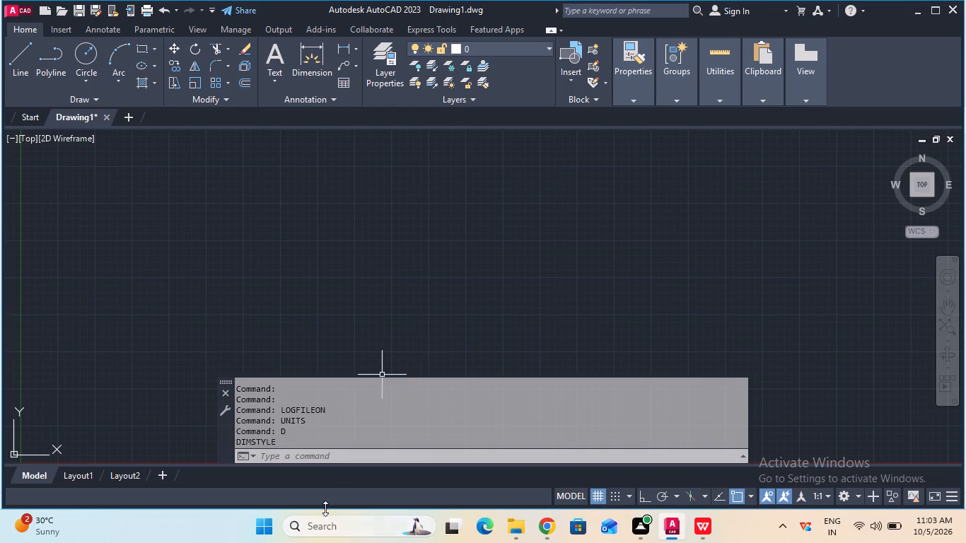
Set the model space limits with lower left corner 0,0 and upper right corner 100,100.
{"action": "left_click", "coordinate": [343, 460]}
{"action": "type", "text": "lim"}
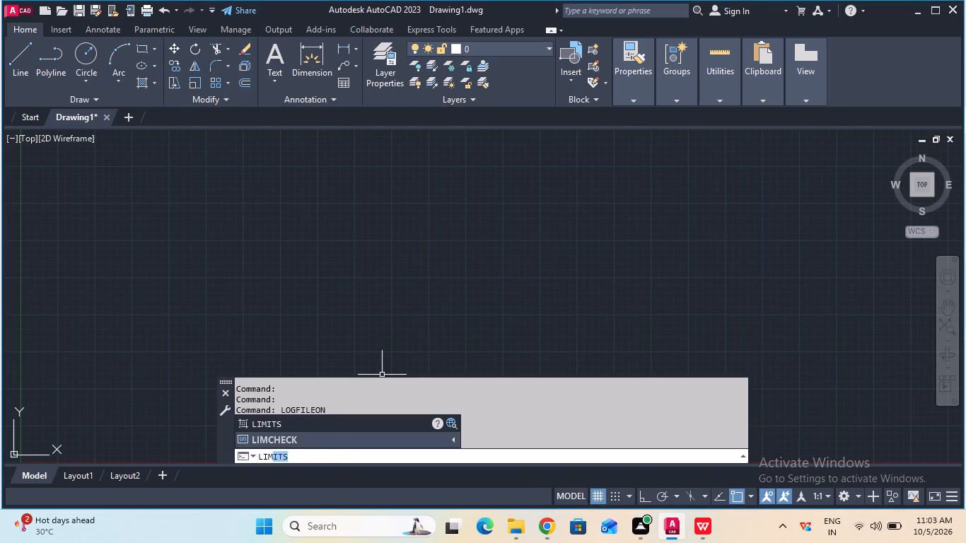
{"action": "left_click", "coordinate": [325, 419]}
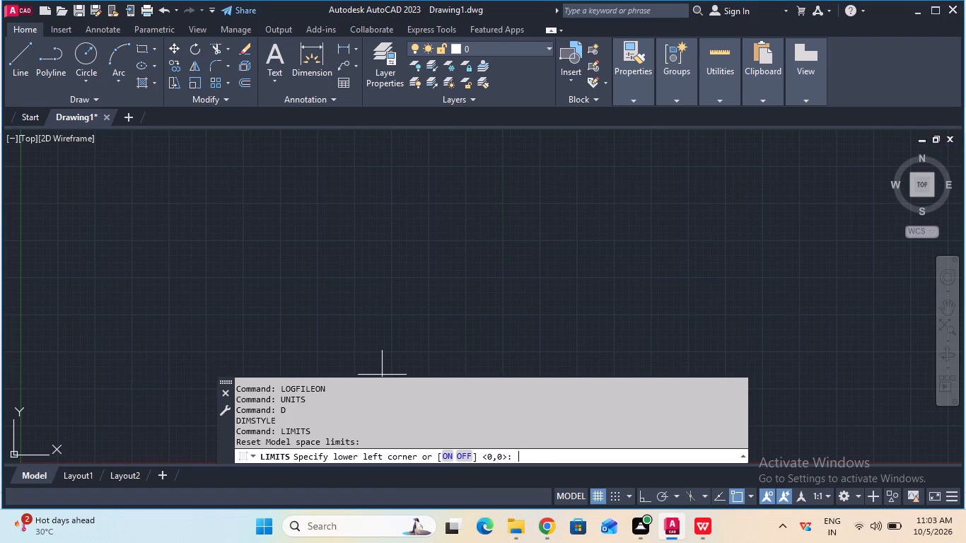
{"action": "left_click", "coordinate": [519, 448]}
{"action": "type", "text": "0,0"}
{"action": "key", "text": "Return"}
{"action": "type", "text": "100"}
{"action": "type", "text": ",100"}
{"action": "key", "text": "Return"}
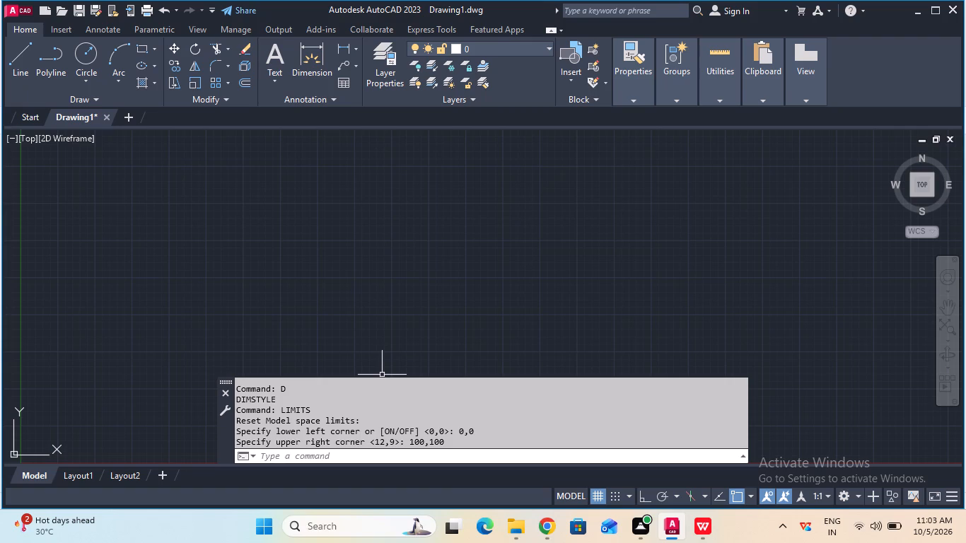
Zoom All to fit the new drawing limits.
{"action": "left_click", "coordinate": [421, 453]}
{"action": "key", "text": "z"}
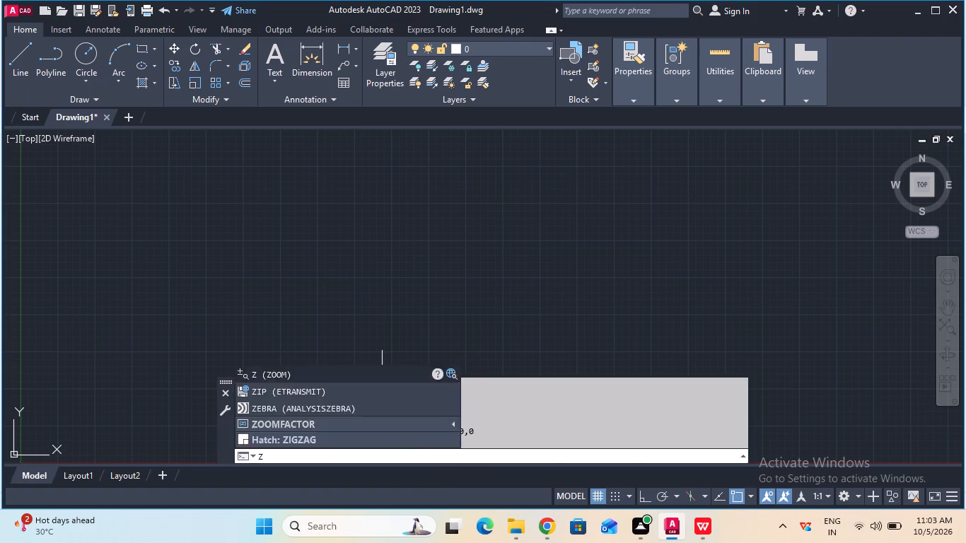
{"action": "key", "text": "Return"}
{"action": "key", "text": "a"}
{"action": "key", "text": "Return"}
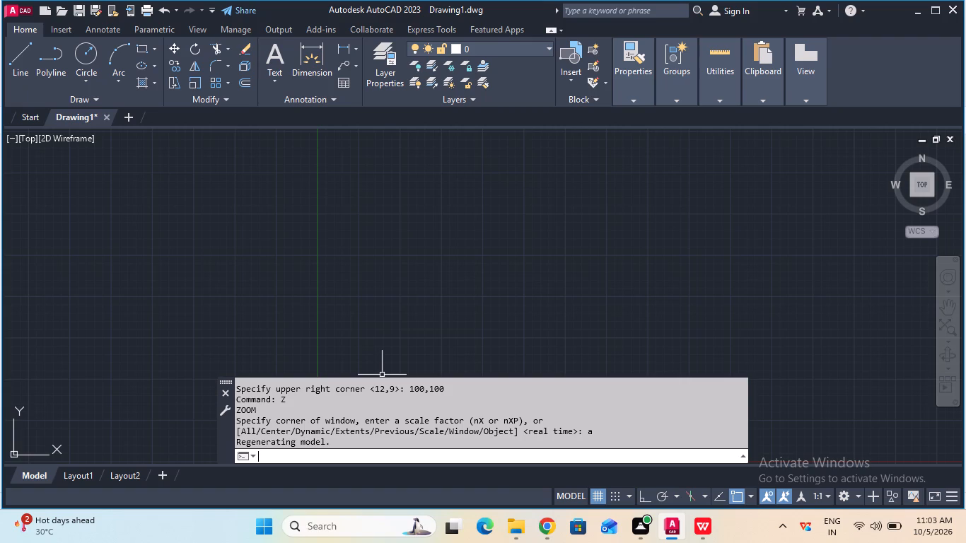
{"action": "left_click", "coordinate": [375, 451]}
Load the CENTER linetype from acad.lin into the drawing and accept the linetype list.
{"action": "left_click", "coordinate": [360, 48]}
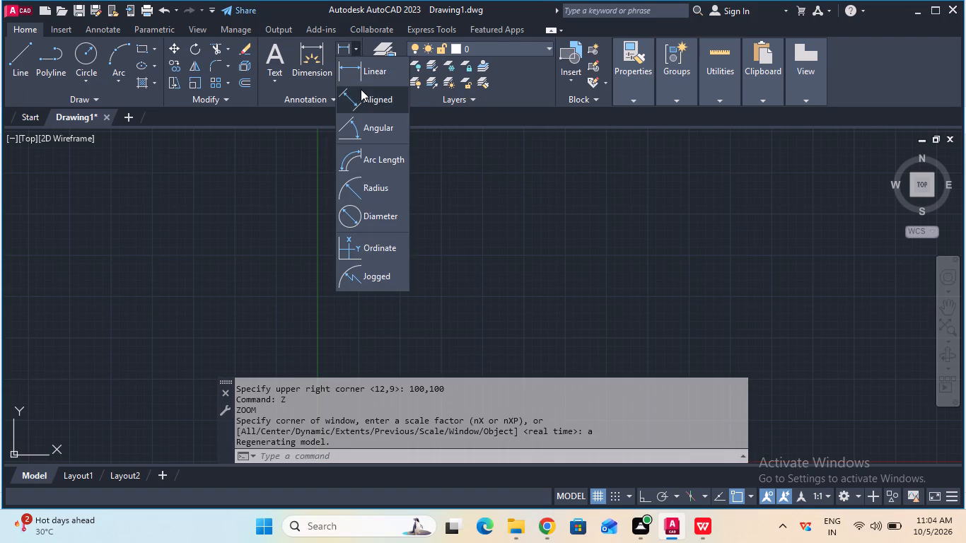
{"action": "left_click", "coordinate": [361, 90]}
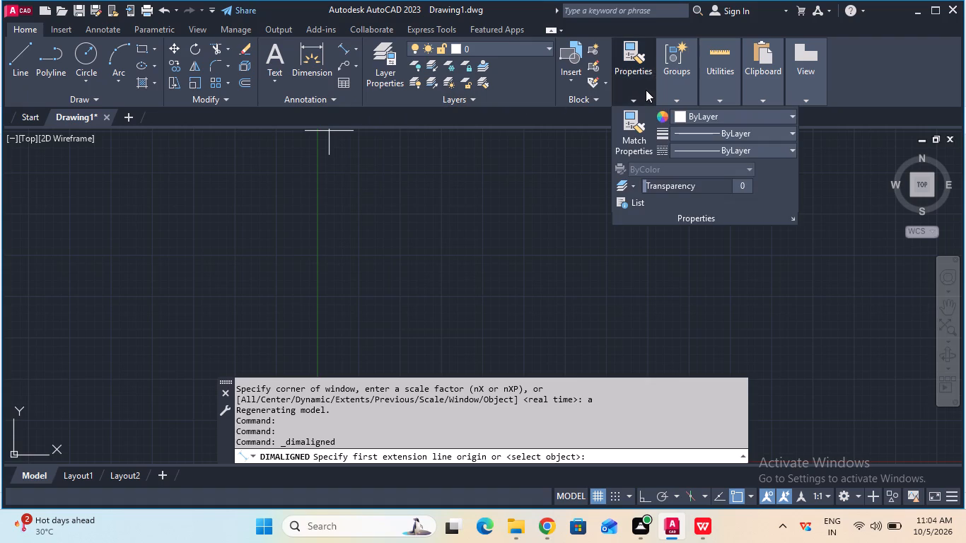
{"action": "left_click", "coordinate": [639, 91]}
{"action": "left_click", "coordinate": [684, 142]}
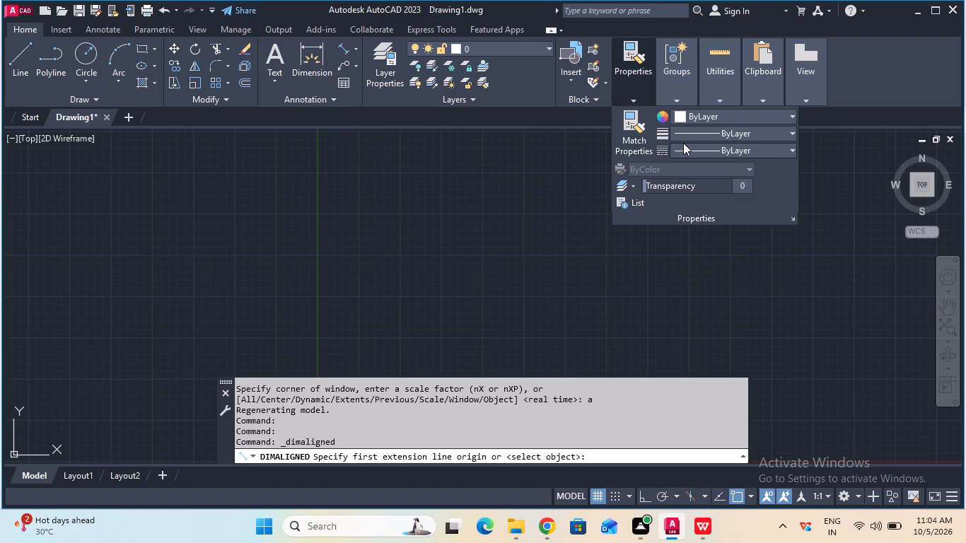
{"action": "left_click", "coordinate": [697, 149]}
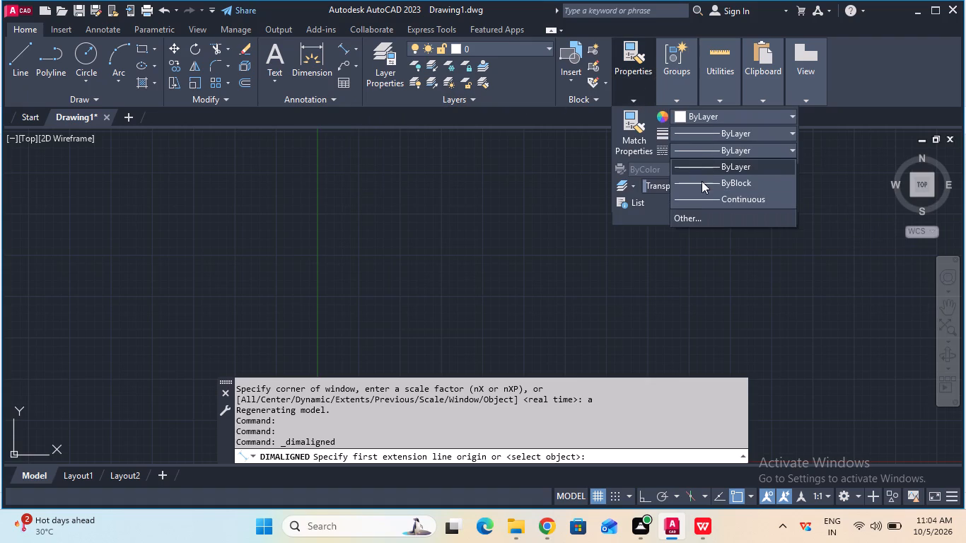
{"action": "left_click", "coordinate": [704, 212]}
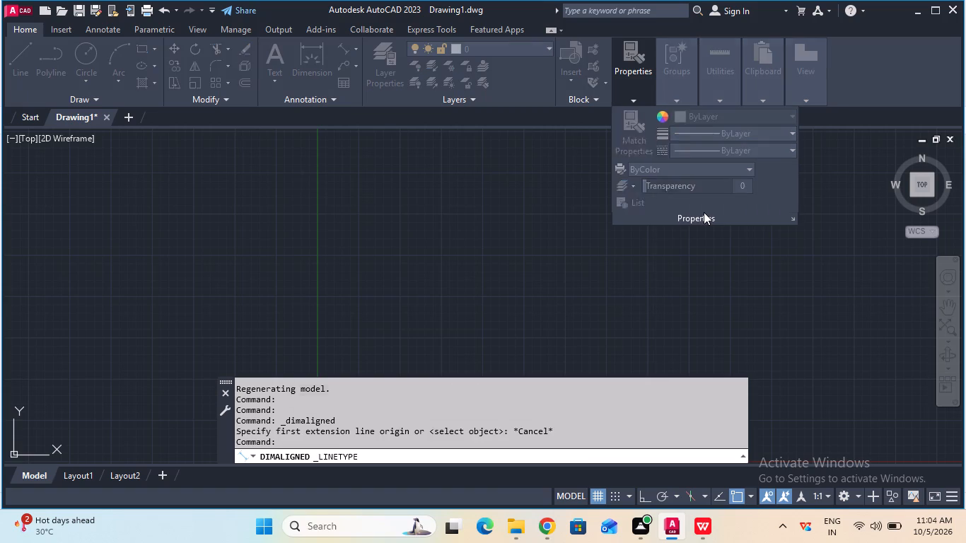
{"action": "left_click", "coordinate": [580, 148]}
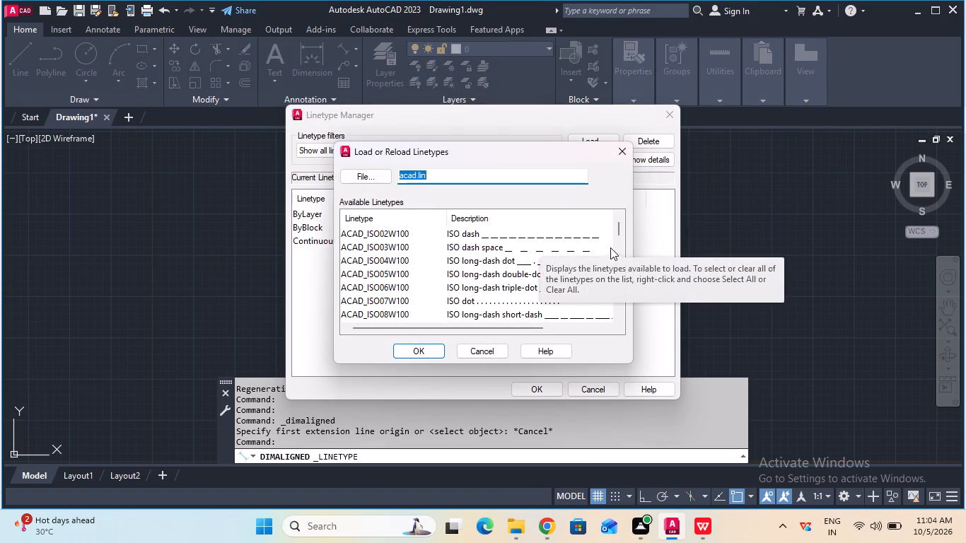
{"action": "left_click_drag", "start_coordinate": [617, 237], "coordinate": [617, 265]}
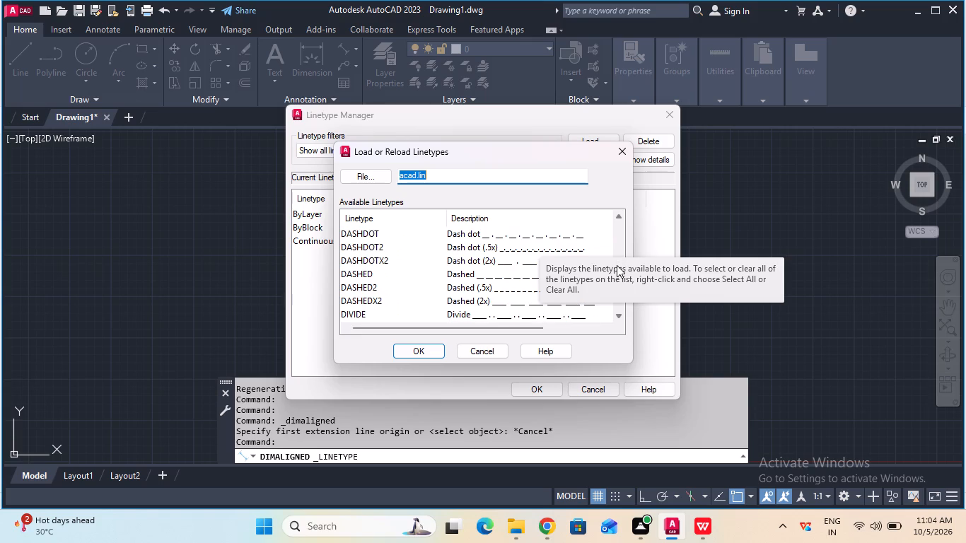
{"action": "left_click_drag", "start_coordinate": [617, 265], "coordinate": [613, 256]}
{"action": "left_click_drag", "start_coordinate": [613, 256], "coordinate": [612, 249]}
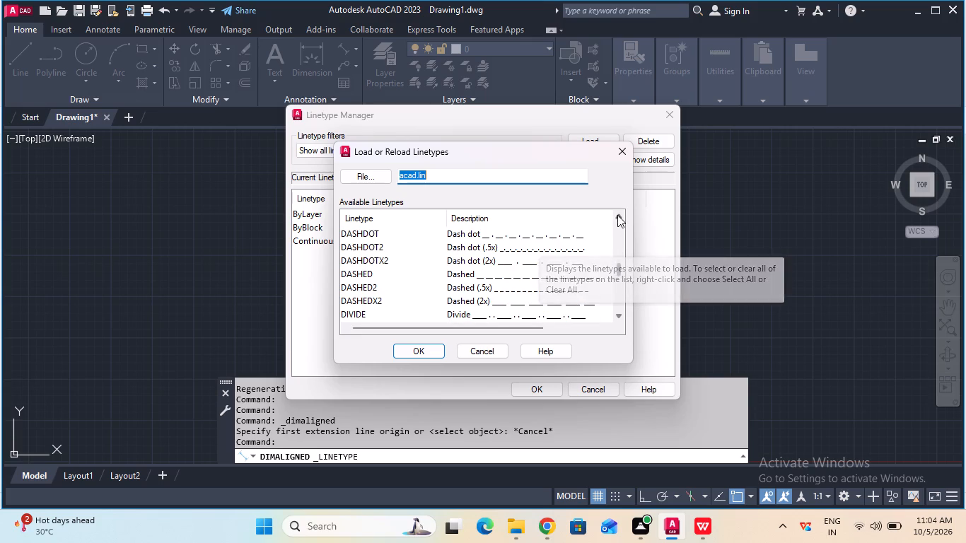
{"action": "triple_click", "coordinate": [617, 216]}
{"action": "left_click", "coordinate": [528, 236]}
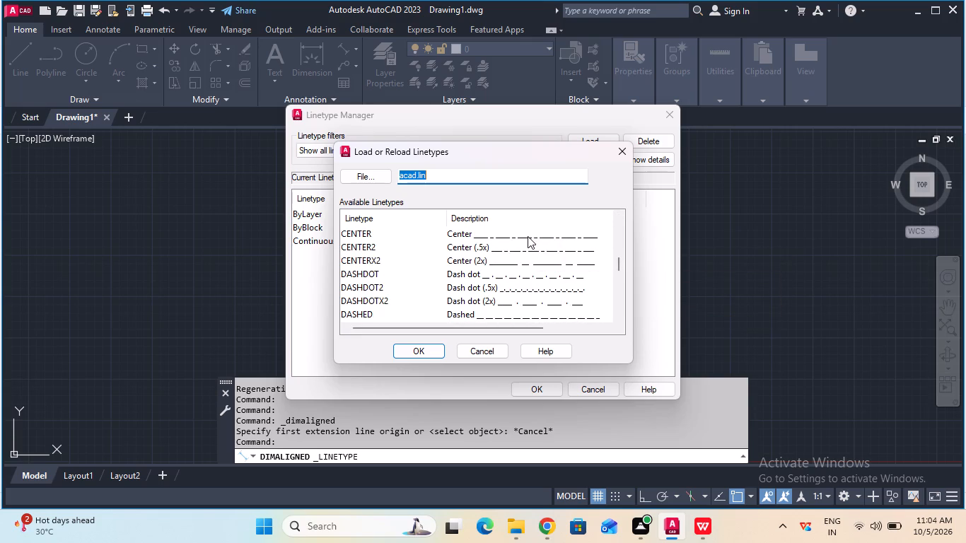
{"action": "left_click", "coordinate": [403, 349]}
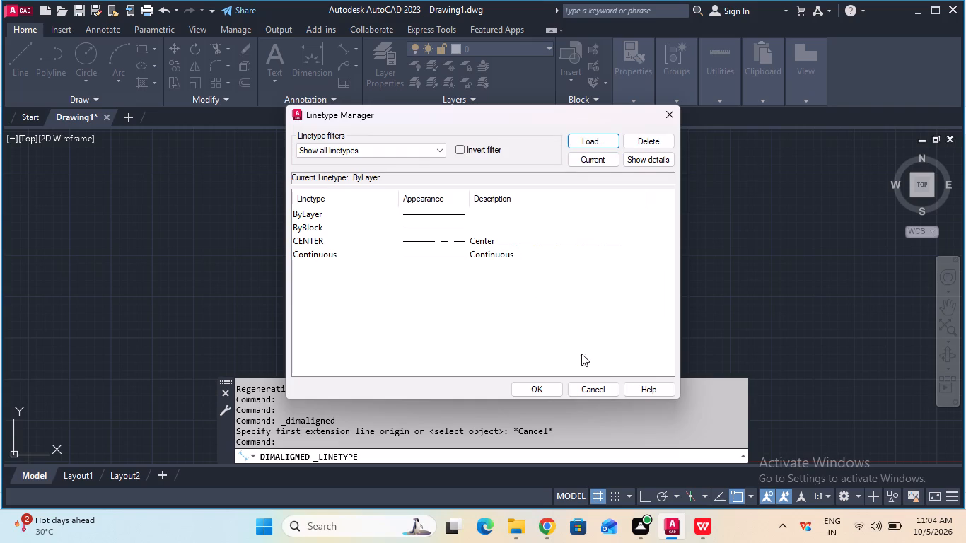
{"action": "left_click_drag", "start_coordinate": [542, 392], "coordinate": [542, 385]}
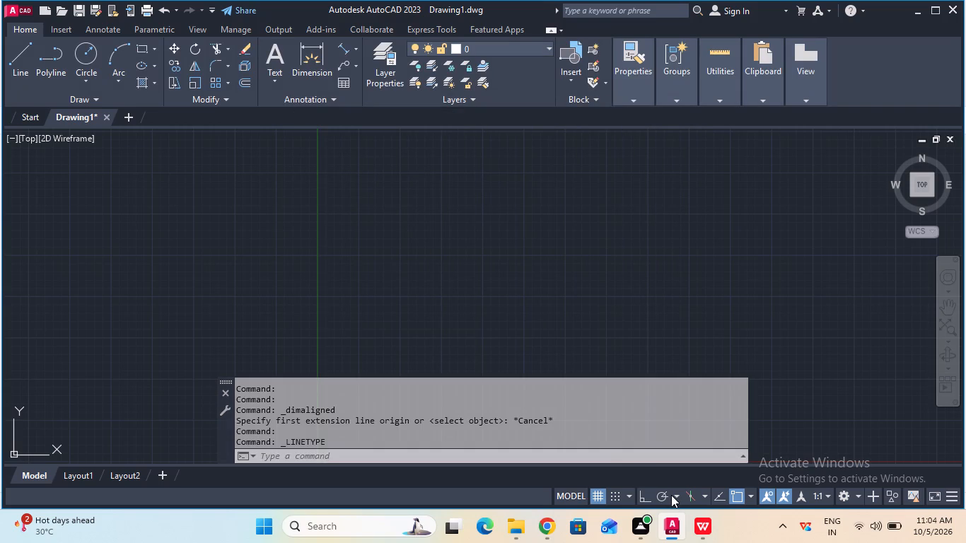
Turn on isometric drafting and set the active plane to isoplane Top.
{"action": "left_click", "coordinate": [677, 496]}
{"action": "left_click", "coordinate": [675, 496]}
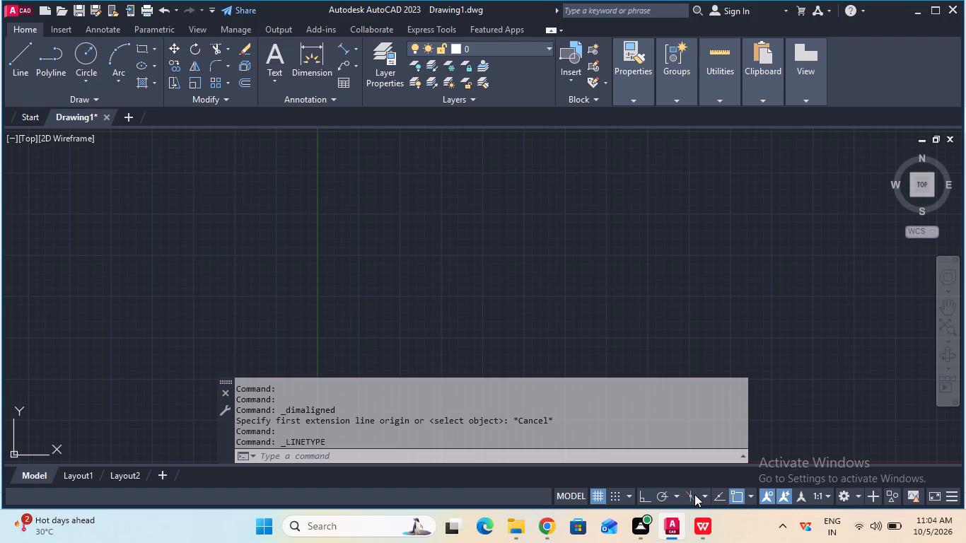
{"action": "left_click", "coordinate": [698, 495]}
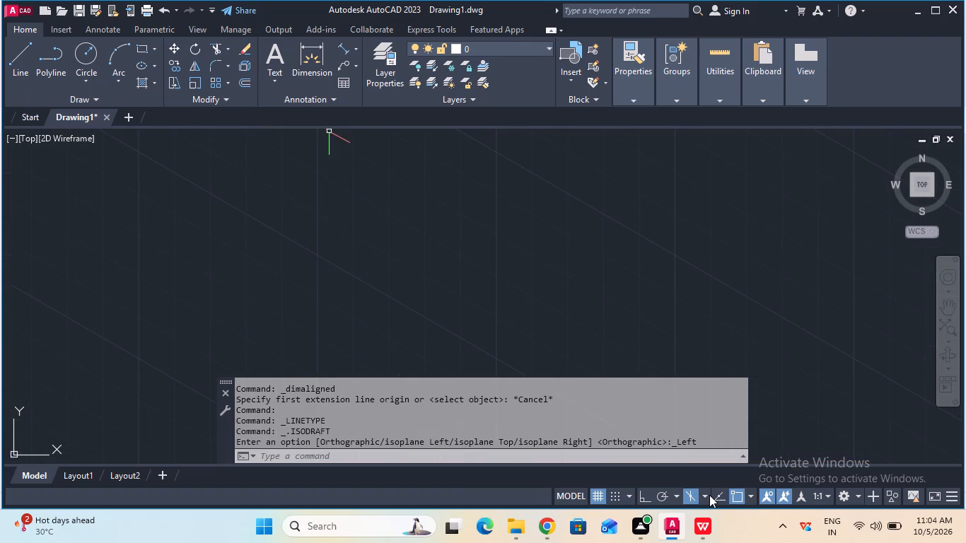
{"action": "left_click", "coordinate": [708, 495]}
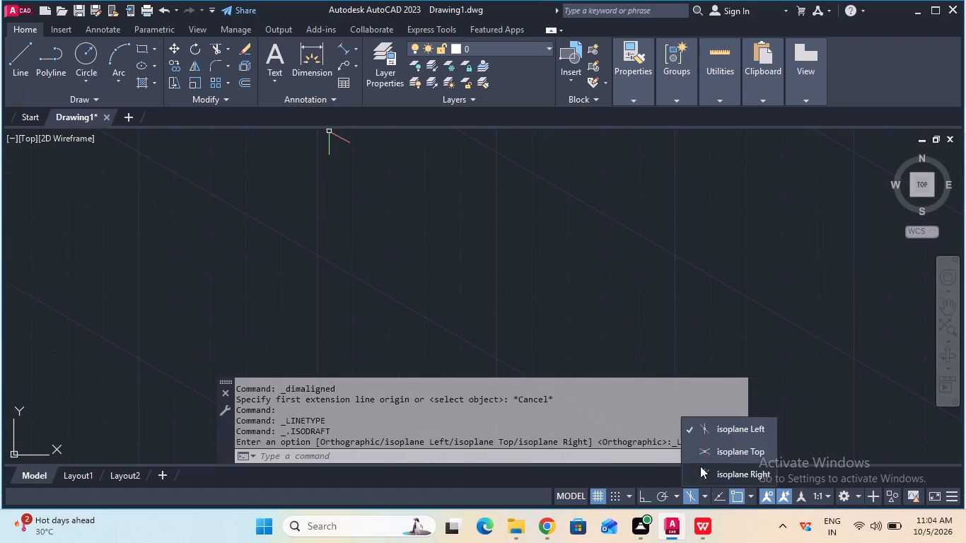
{"action": "left_click", "coordinate": [699, 455]}
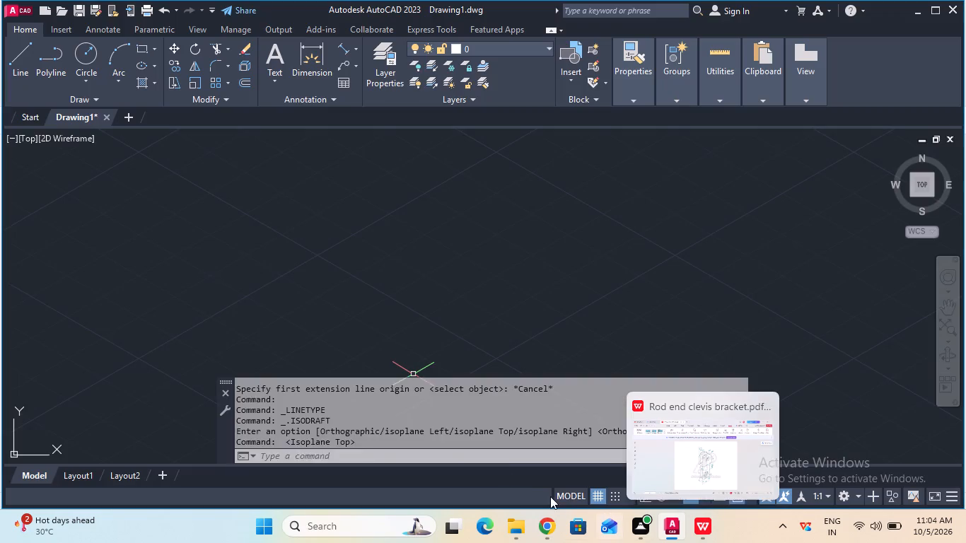
With Ortho on, draw a 60 mm line at 30° up from a point in the lower middle of the drawing area.
{"action": "left_click", "coordinate": [19, 62]}
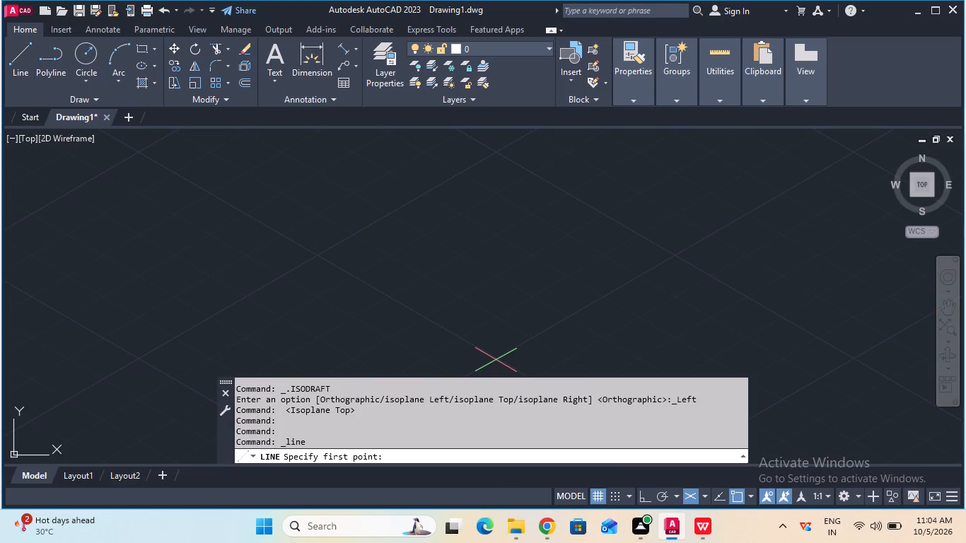
{"action": "key", "text": "F8"}
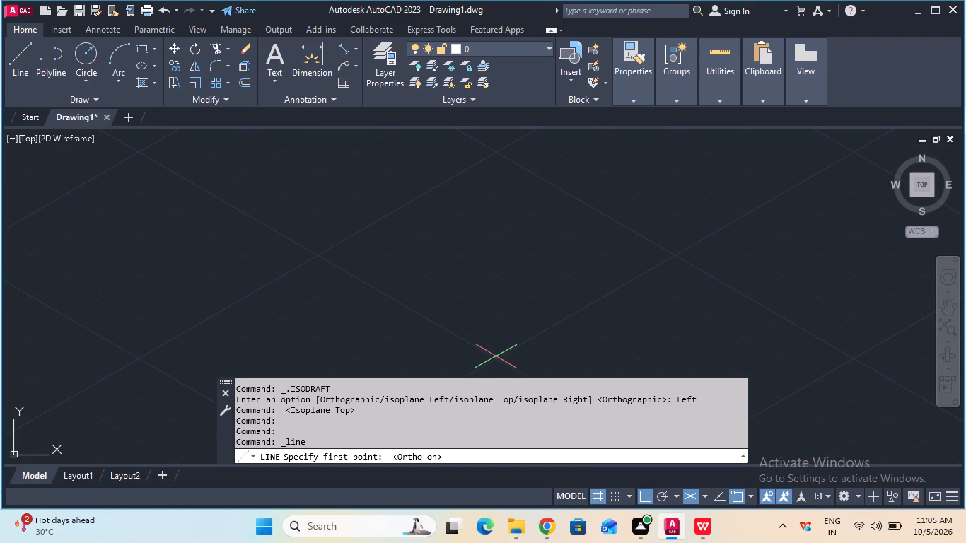
{"action": "left_click", "coordinate": [496, 357]}
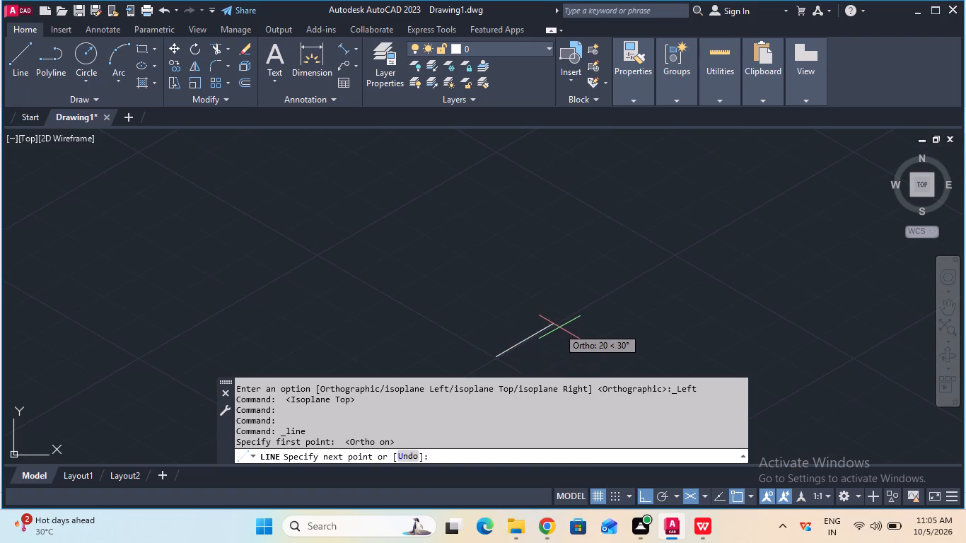
{"action": "type", "text": "60"}
{"action": "key", "text": "Return"}
{"action": "key", "text": "Escape"}
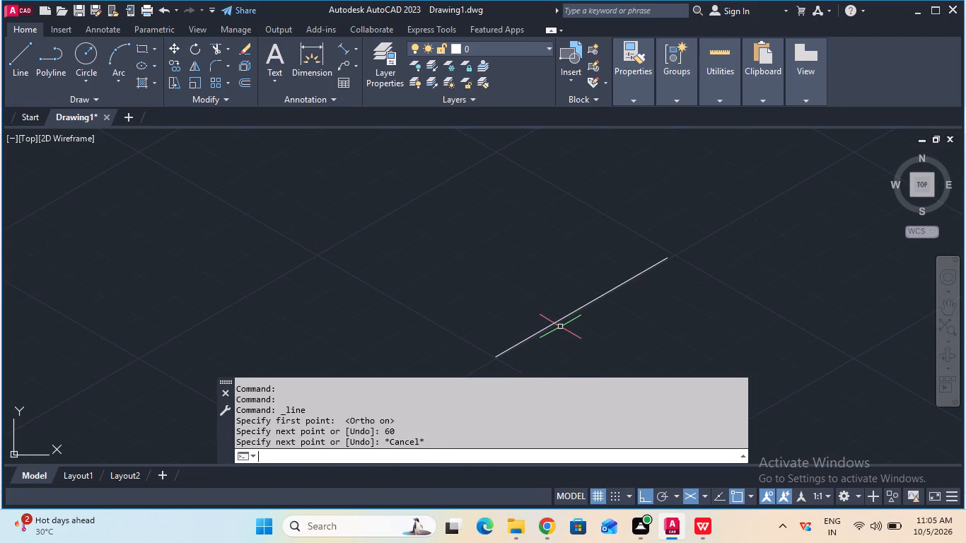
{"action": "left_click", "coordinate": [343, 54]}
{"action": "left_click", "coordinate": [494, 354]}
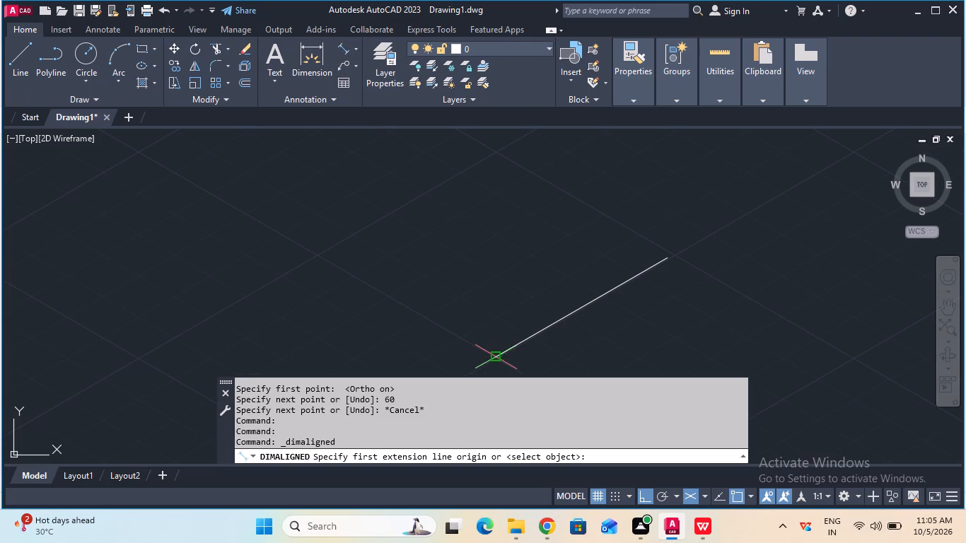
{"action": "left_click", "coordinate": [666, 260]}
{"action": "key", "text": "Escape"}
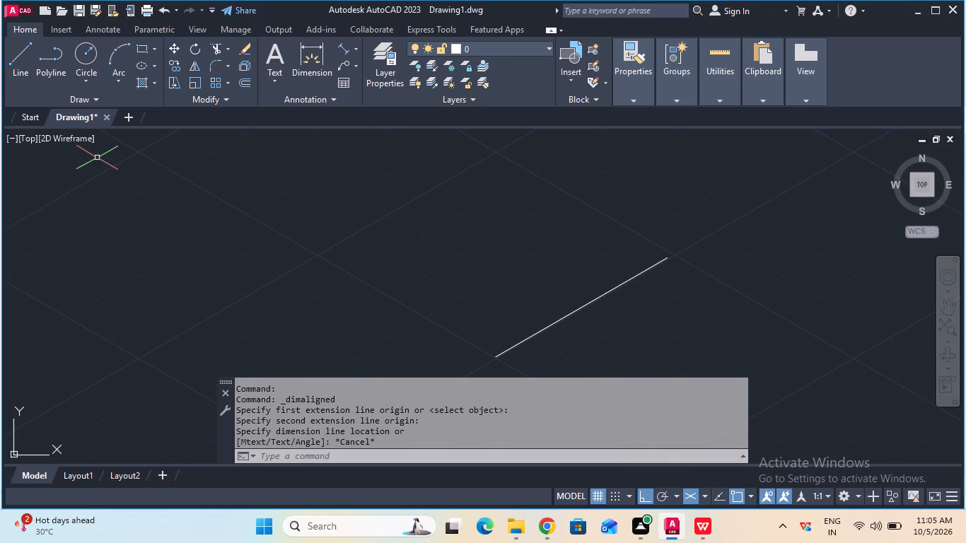
Switch to isoplane Right and draw a 75 mm line straight up from the lower end of the 60 mm line.
{"action": "left_click", "coordinate": [26, 70]}
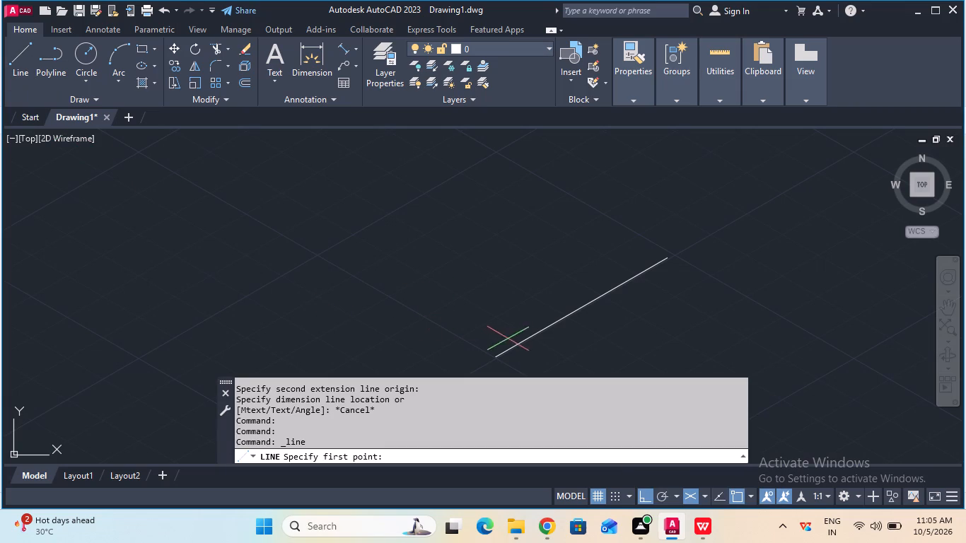
{"action": "left_click", "coordinate": [493, 358]}
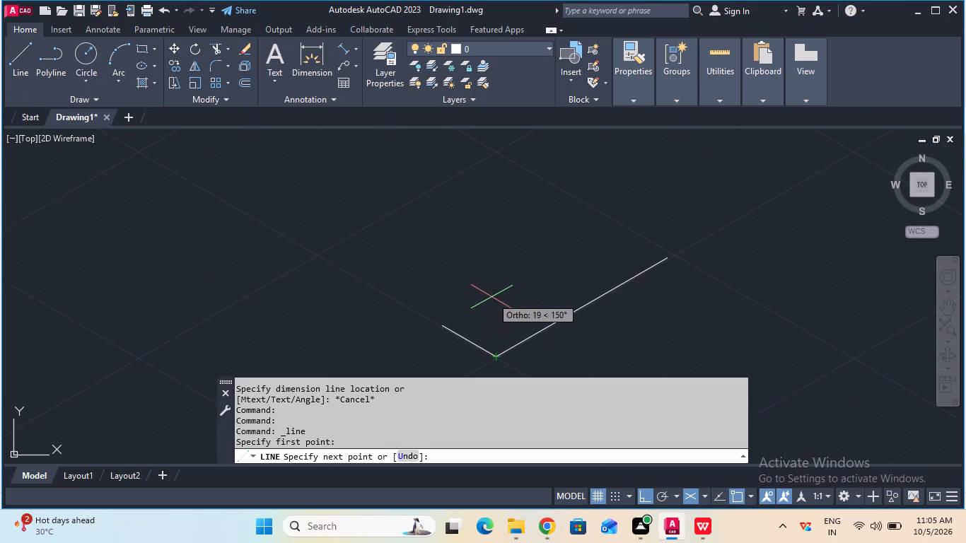
{"action": "key", "text": "F5"}
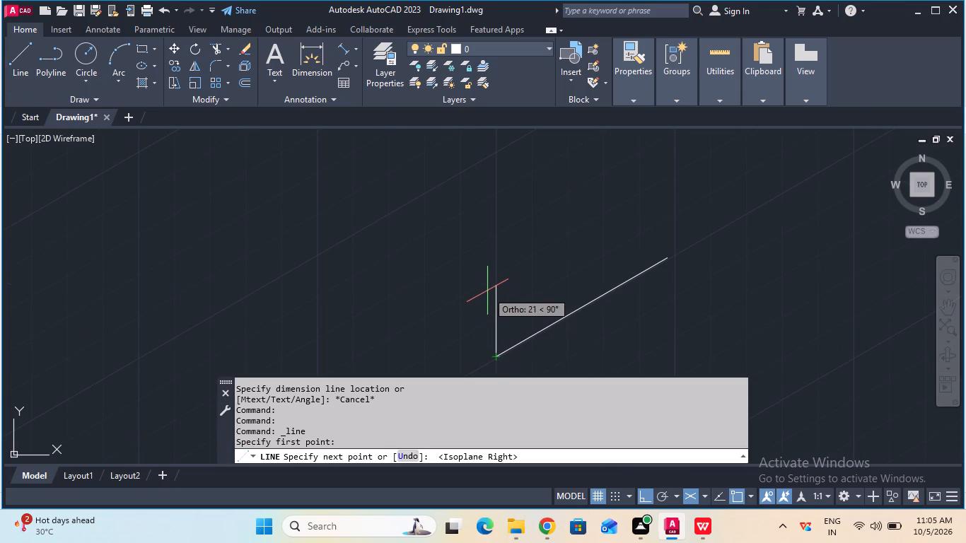
{"action": "key", "text": "7"}
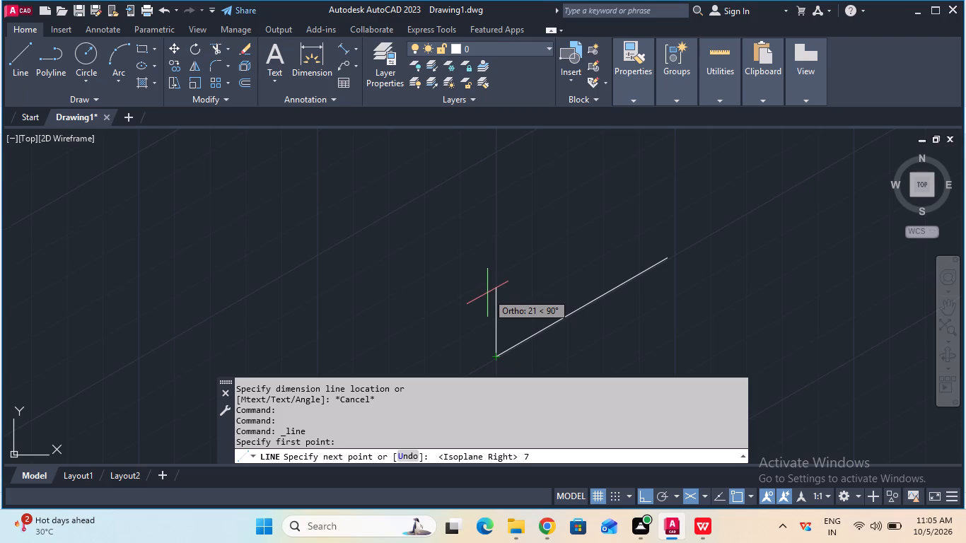
{"action": "key", "text": "5"}
{"action": "key", "text": "Return"}
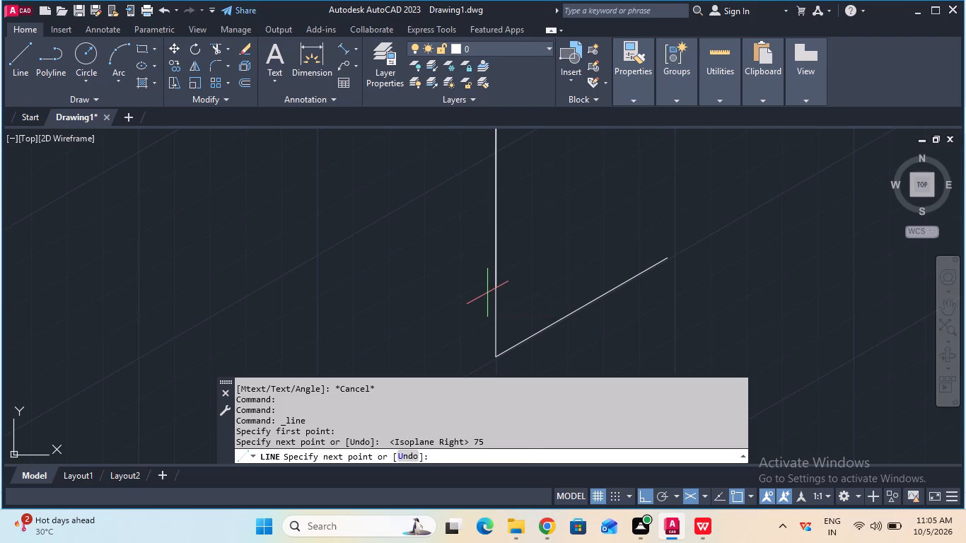
{"action": "scroll", "coordinate": [487, 293], "scroll_direction": "down", "scroll_amount": 1, "text": "ctrl"}
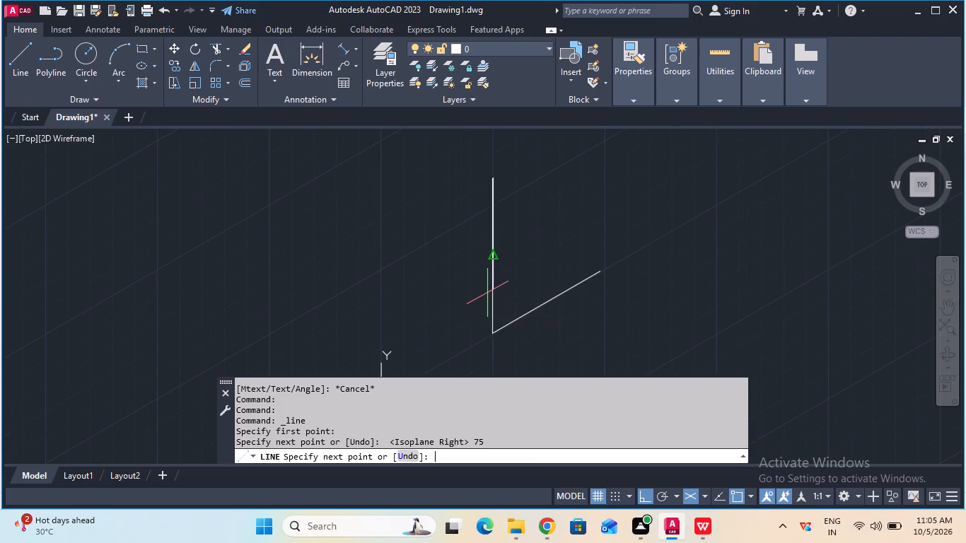
{"action": "key", "text": "Escape"}
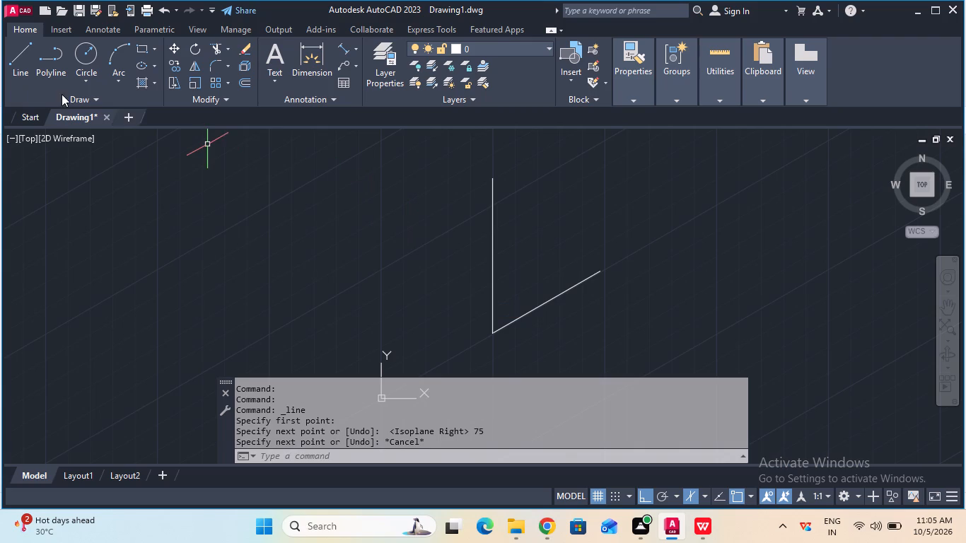
Draw a second 75 mm line straight up from the upper end of the 60 mm line.
{"action": "left_click", "coordinate": [24, 66]}
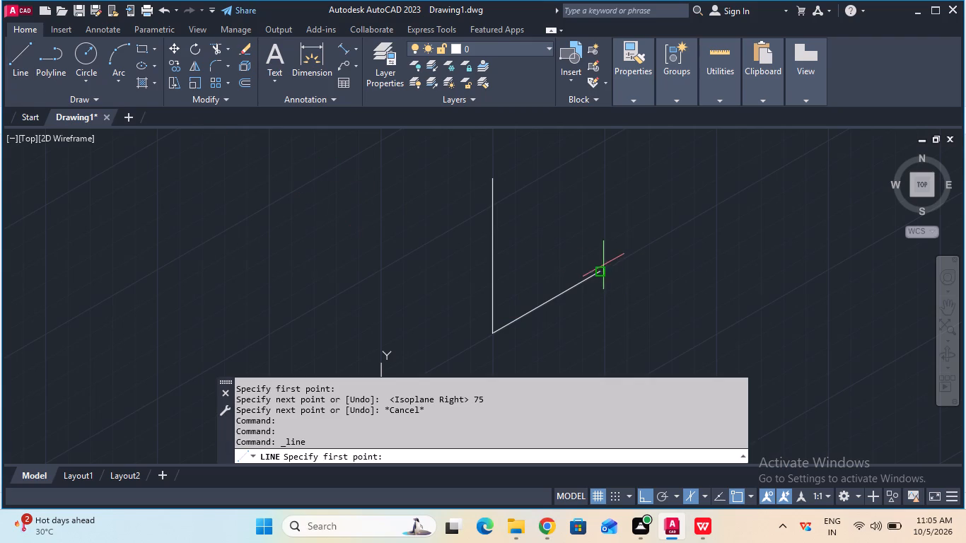
{"action": "left_click", "coordinate": [599, 273]}
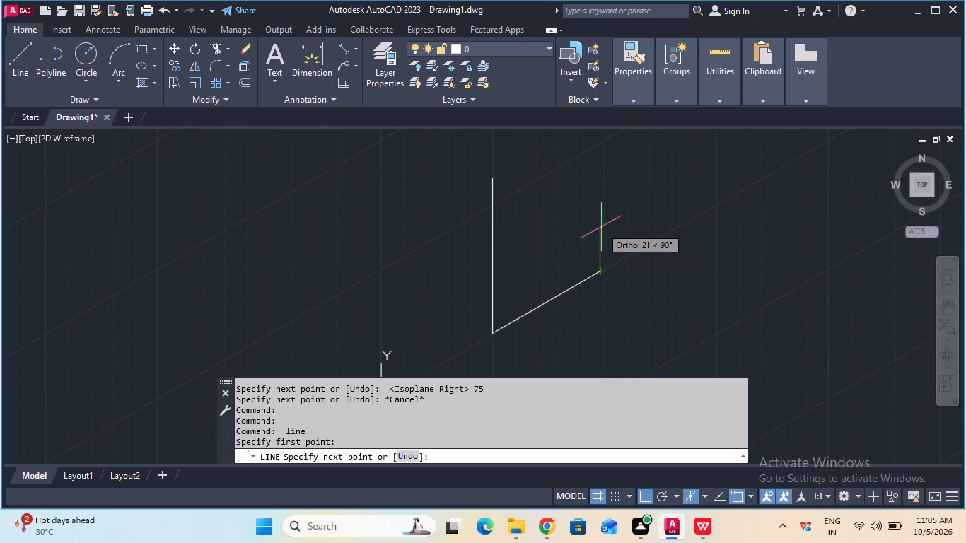
{"action": "type", "text": "75"}
{"action": "key", "text": "Return"}
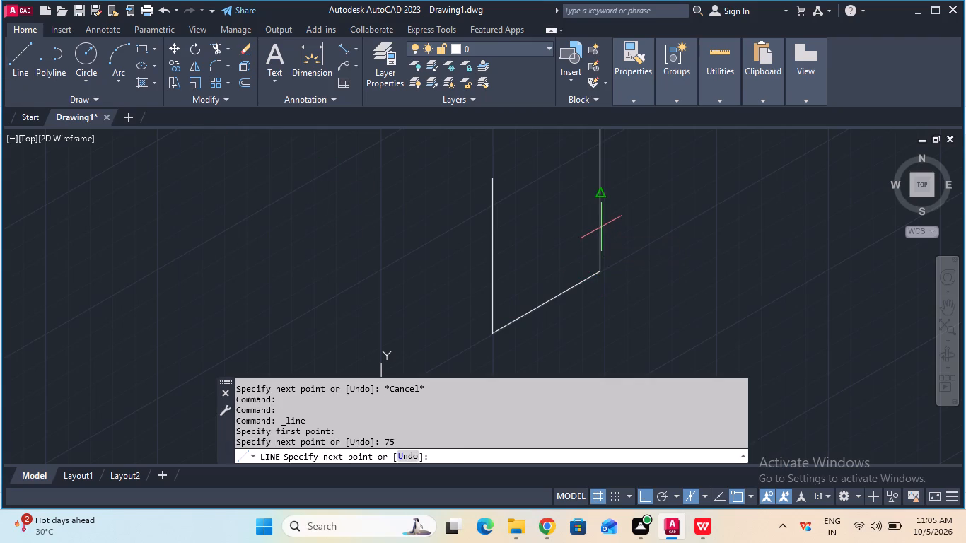
{"action": "scroll", "coordinate": [601, 227], "scroll_direction": "down", "scroll_amount": 2, "text": "ctrl"}
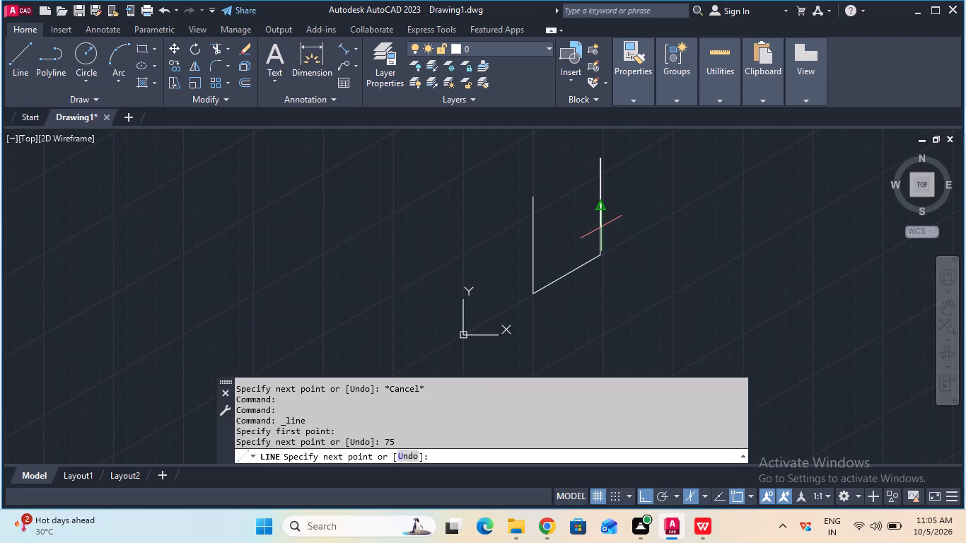
{"action": "key", "text": "Escape"}
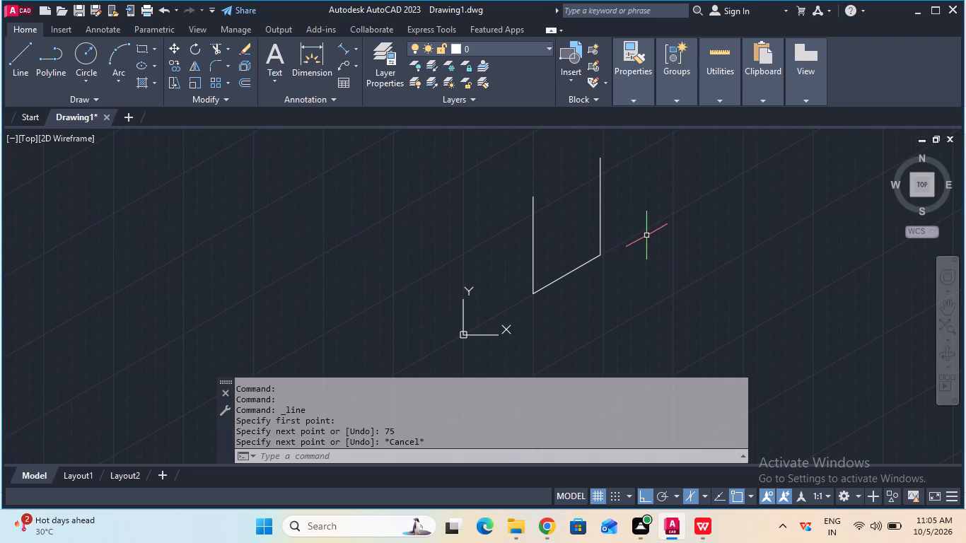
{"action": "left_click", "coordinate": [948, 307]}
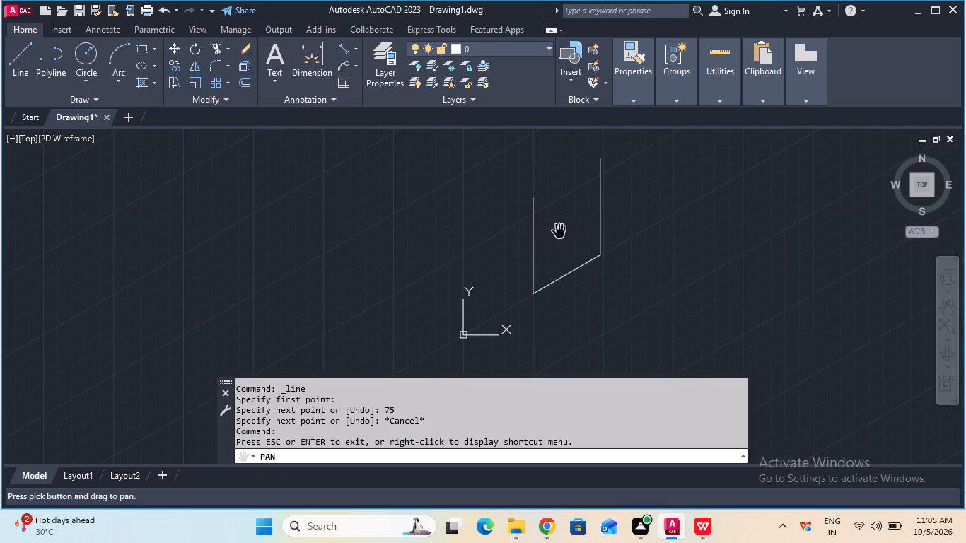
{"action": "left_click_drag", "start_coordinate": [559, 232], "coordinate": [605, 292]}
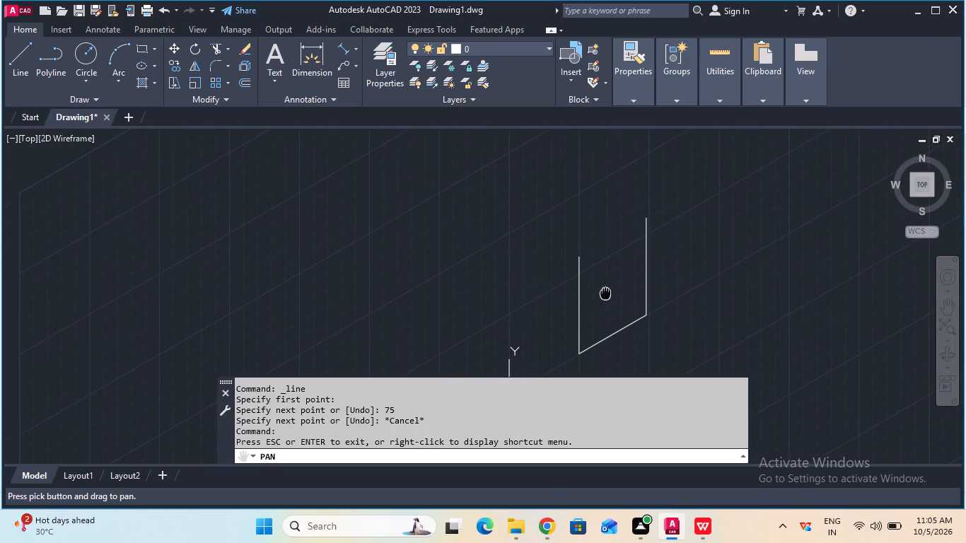
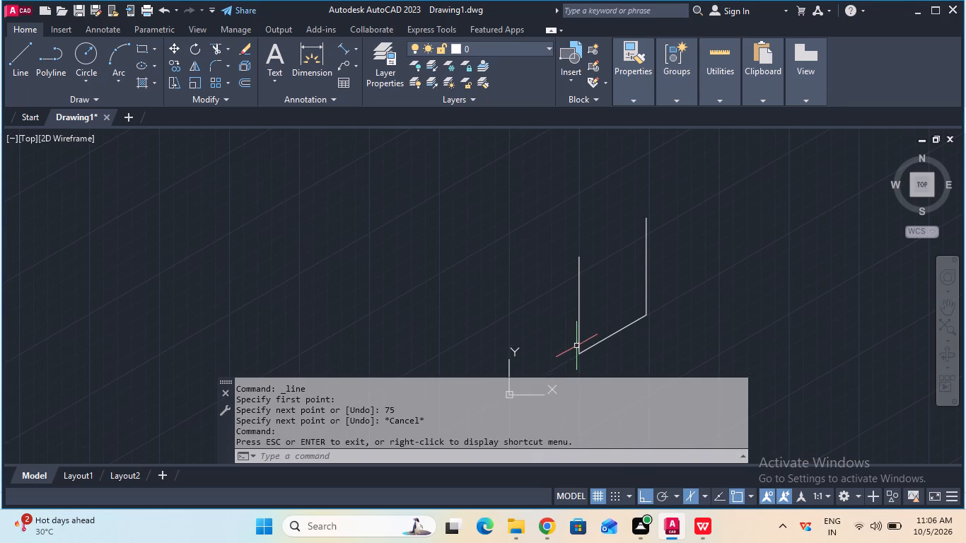
Draw a 25 mm line straight up from the outline's lowest corner, along the existing 75 mm vertical edge.
{"action": "scroll", "coordinate": [576, 346], "scroll_direction": "up", "scroll_amount": 2, "text": "ctrl"}
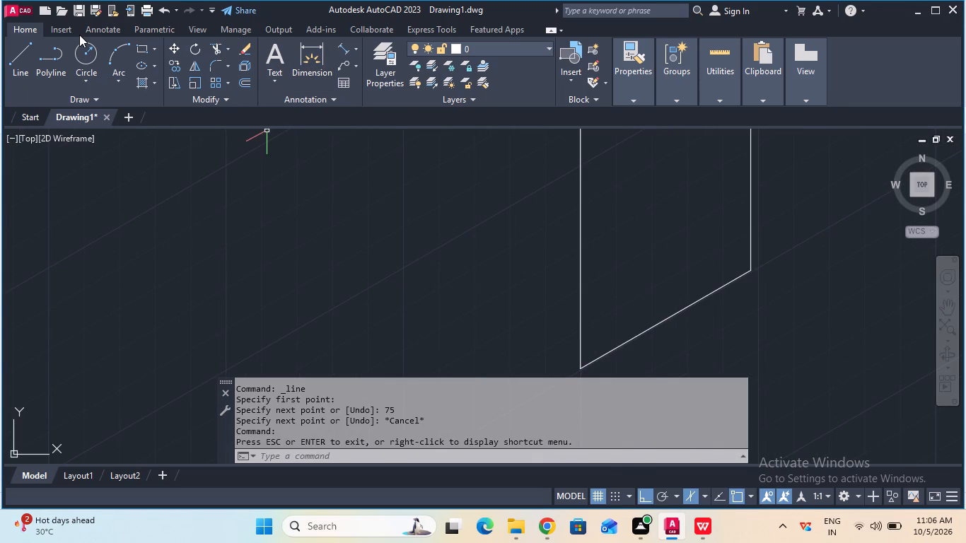
{"action": "left_click", "coordinate": [16, 64]}
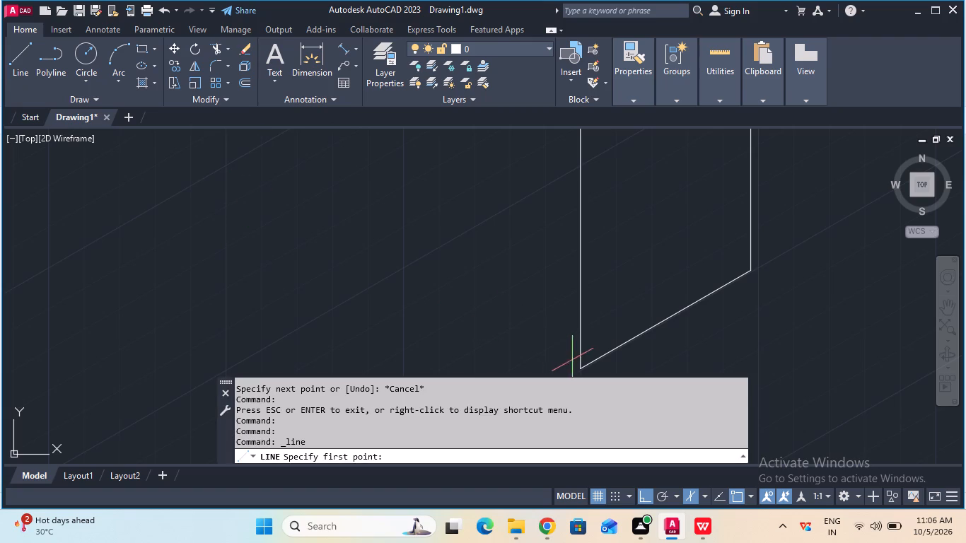
{"action": "left_click", "coordinate": [583, 367]}
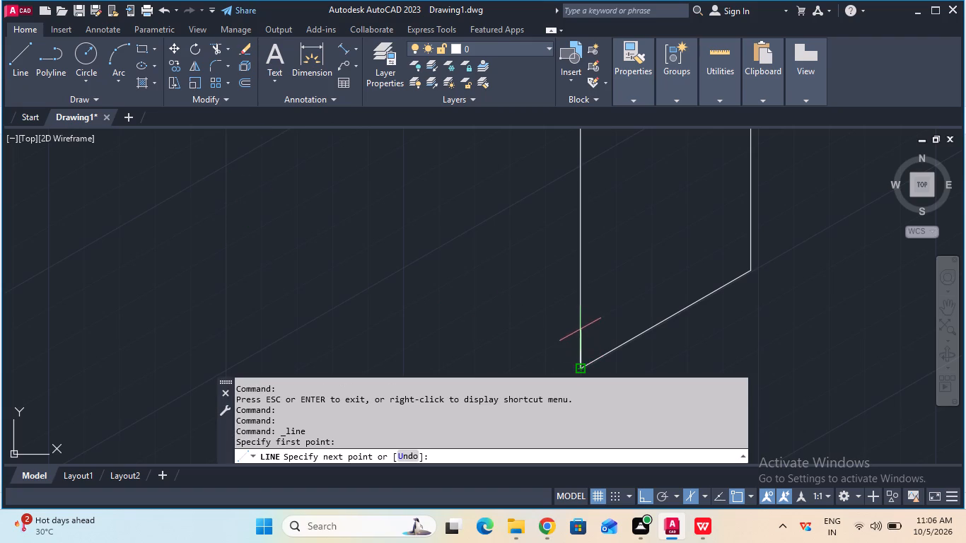
{"action": "type", "text": "25"}
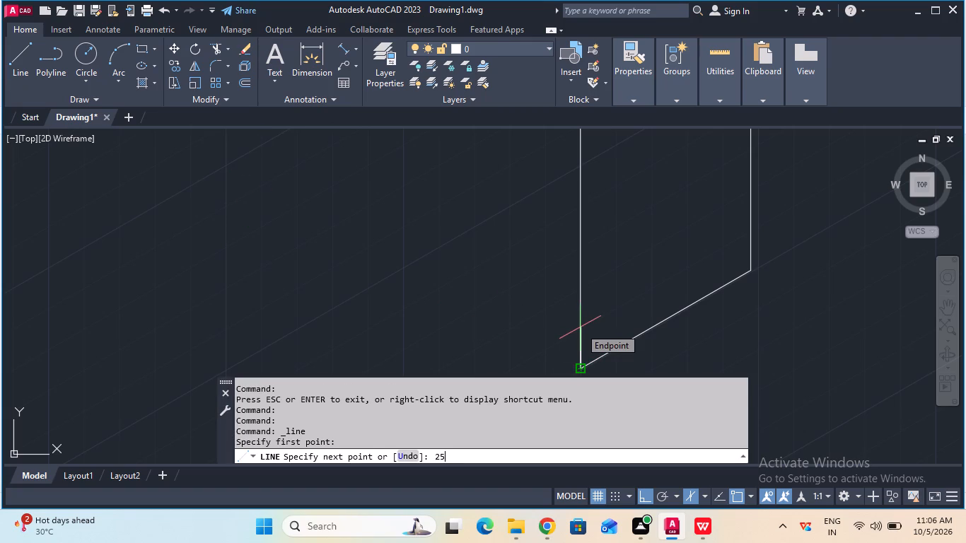
{"action": "key", "text": "Return"}
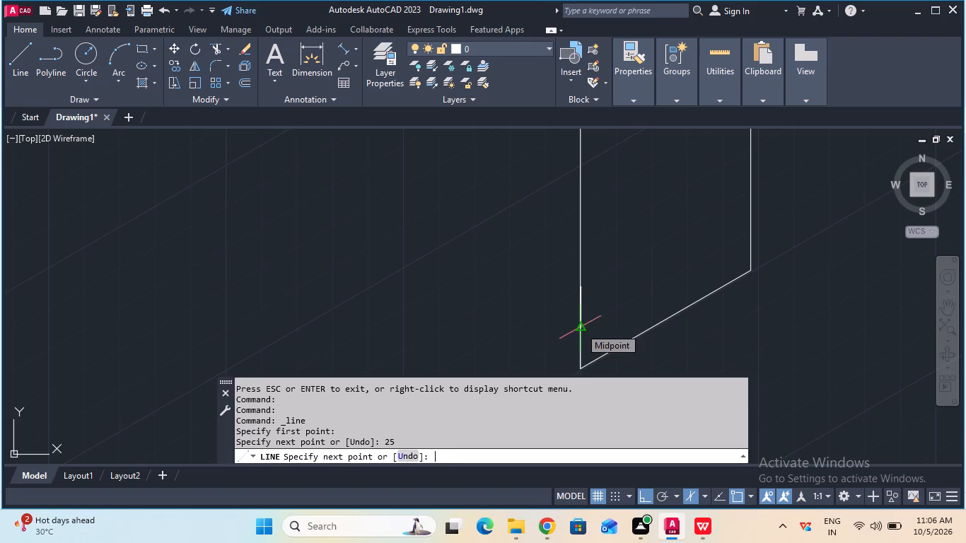
{"action": "key", "text": "Escape"}
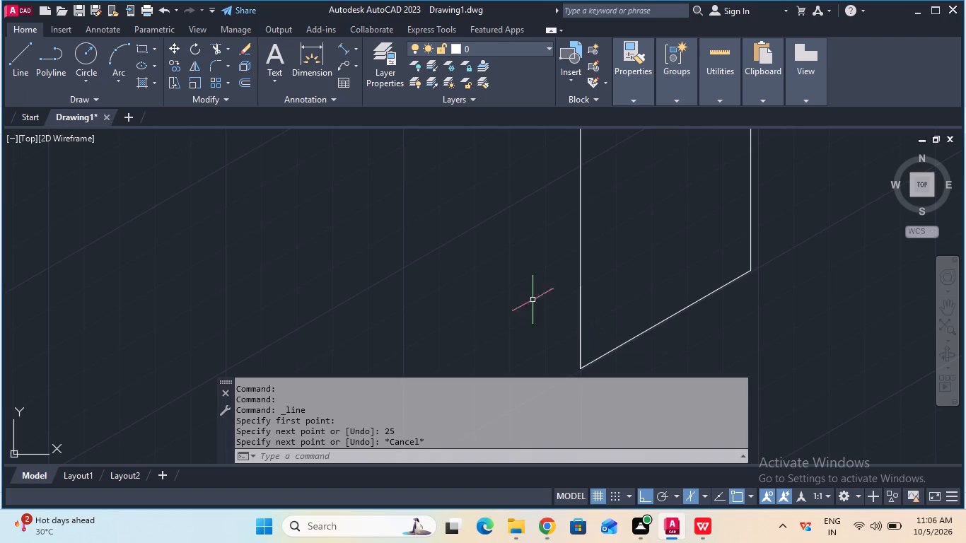
Draw a 12 mm line from the same lowest corner along the 30° bottom edge.
{"action": "left_click", "coordinate": [13, 53]}
{"action": "left_click", "coordinate": [579, 368]}
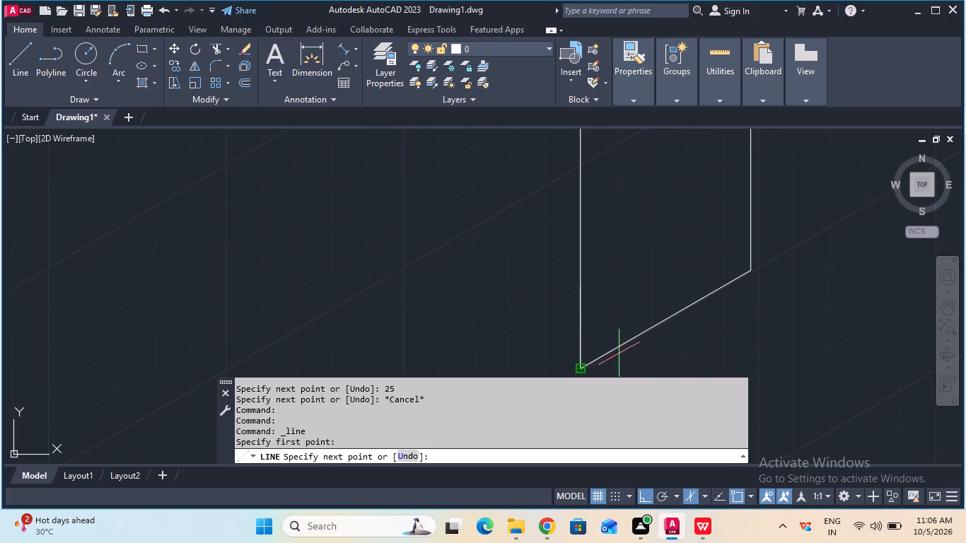
{"action": "type", "text": "12"}
{"action": "key", "text": "Return"}
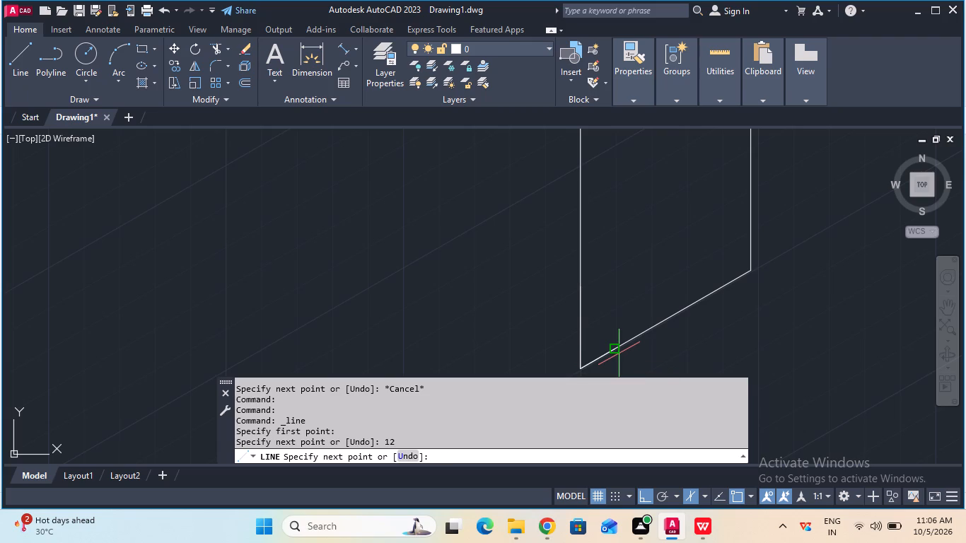
{"action": "key", "text": "Escape"}
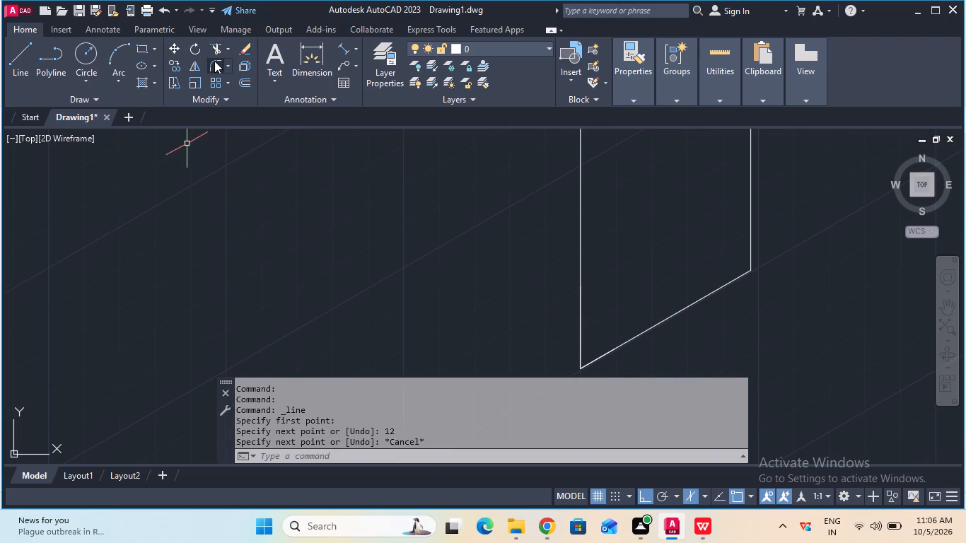
With Ortho off, draw a corner-cut line from the 25 mm line's midpoint to the far end of the 12 mm line.
{"action": "key", "text": "F8"}
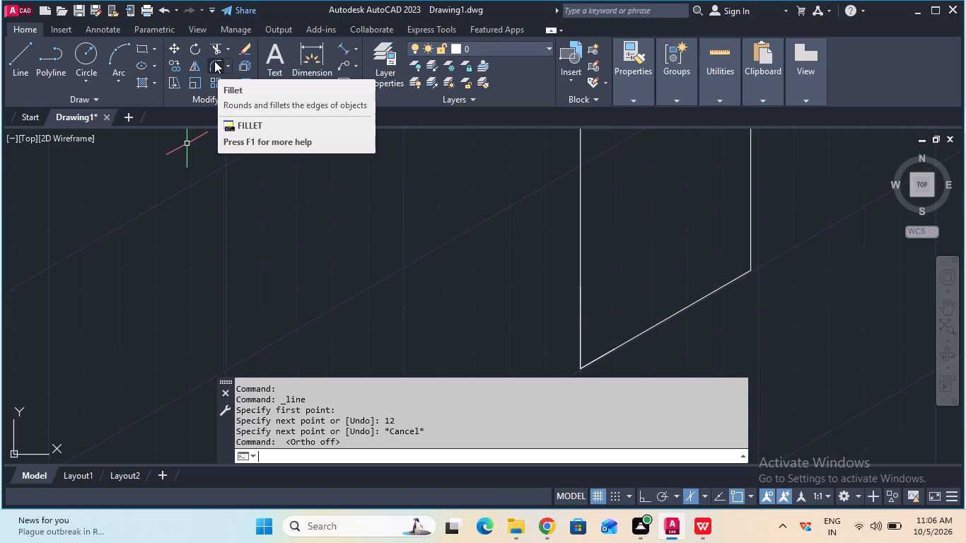
{"action": "left_click", "coordinate": [19, 63]}
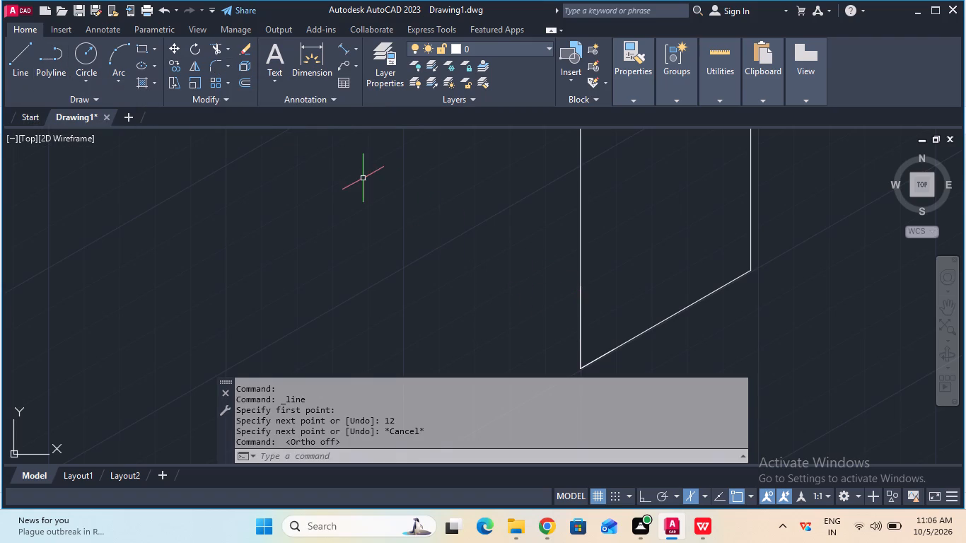
{"action": "left_click", "coordinate": [18, 55]}
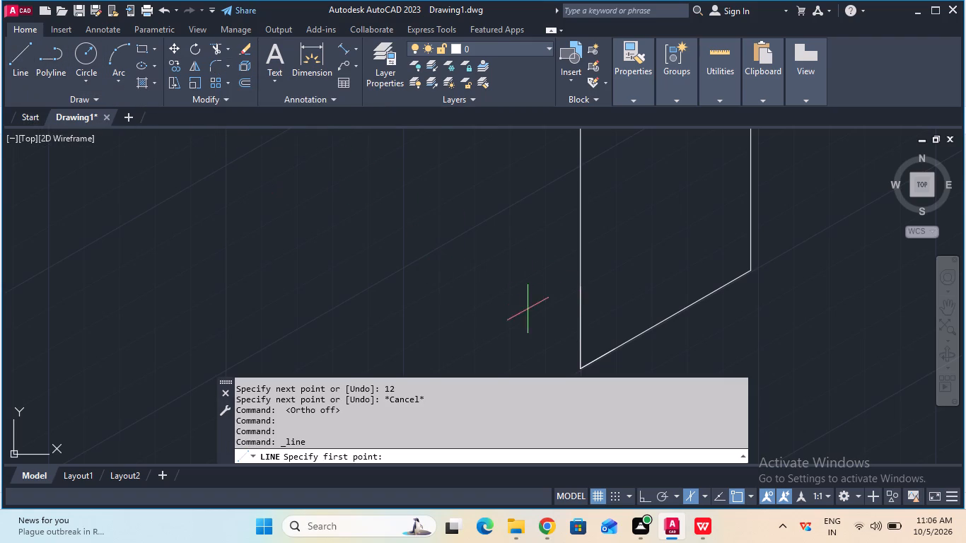
{"action": "left_click", "coordinate": [581, 325]}
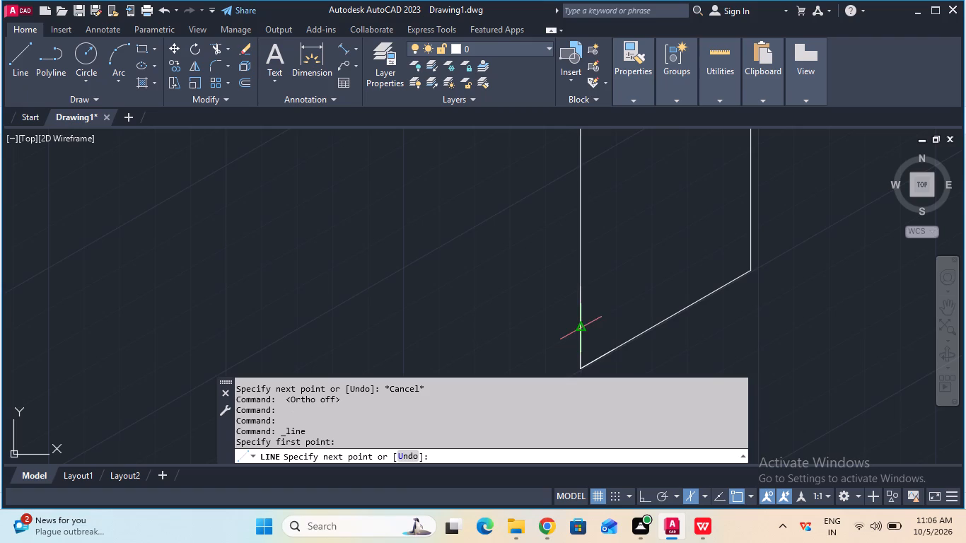
{"action": "left_click", "coordinate": [612, 349]}
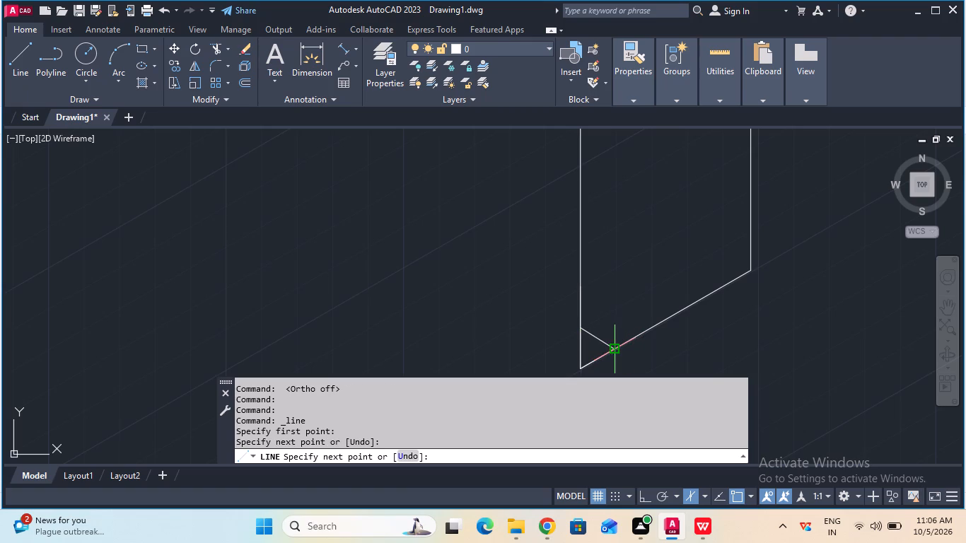
{"action": "key", "text": "Escape"}
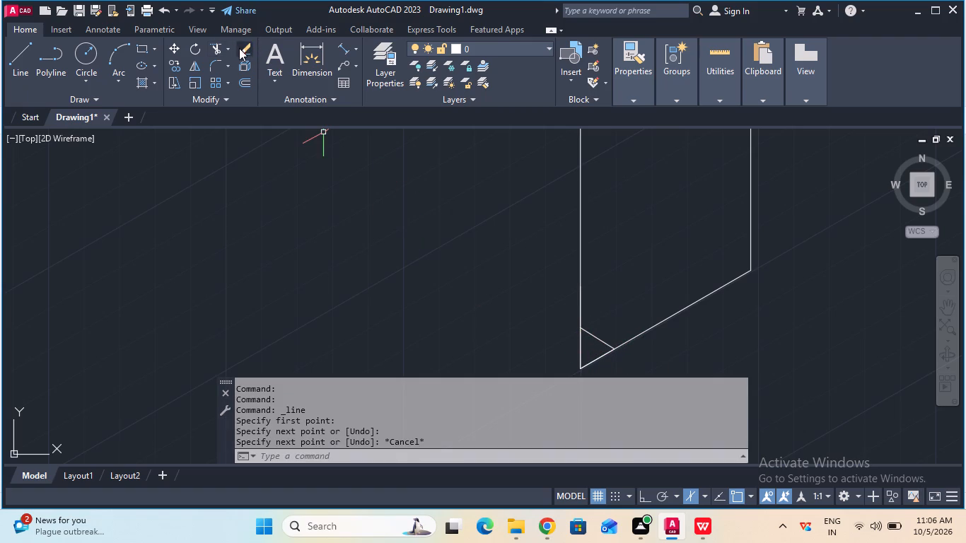
Trim away the vertical and sloped line portions below the corner-cut line, including the overlapping duplicates.
{"action": "left_click", "coordinate": [219, 49]}
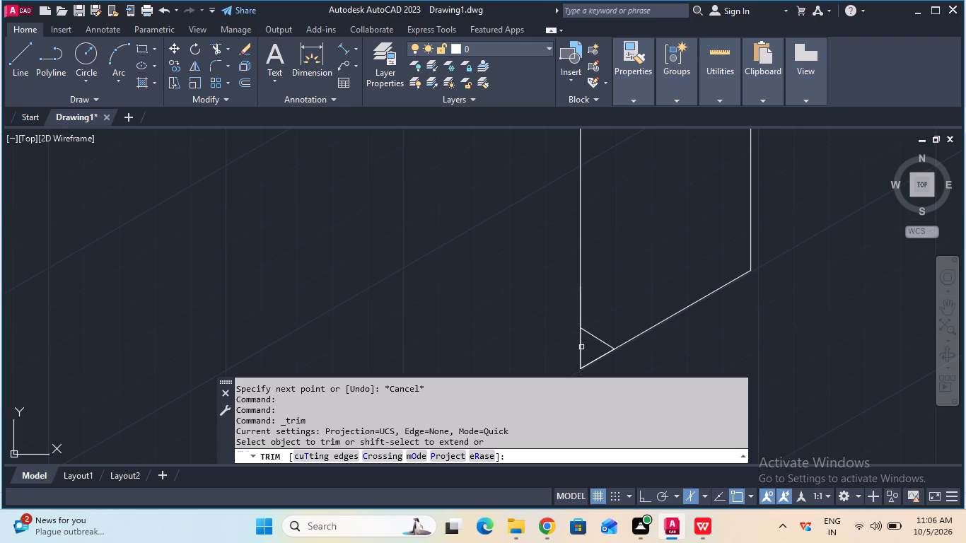
{"action": "left_click", "coordinate": [581, 347]}
{"action": "left_click", "coordinate": [581, 345]}
{"action": "double_click", "coordinate": [593, 359]}
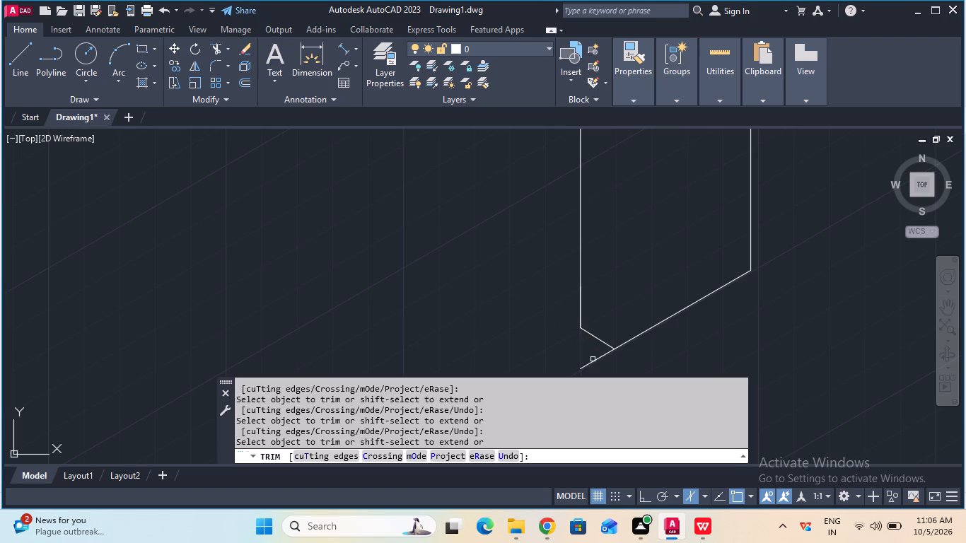
{"action": "left_click", "coordinate": [594, 361]}
{"action": "key", "text": "Escape"}
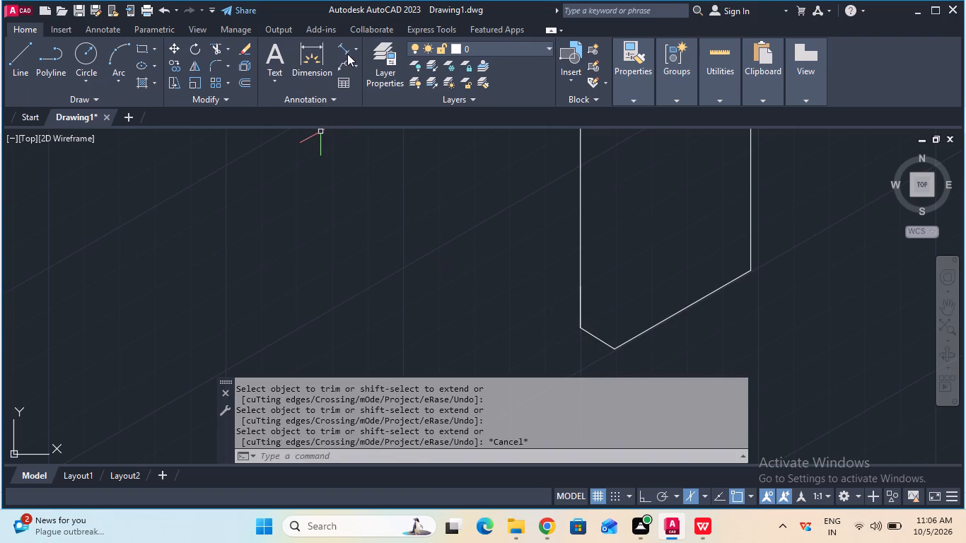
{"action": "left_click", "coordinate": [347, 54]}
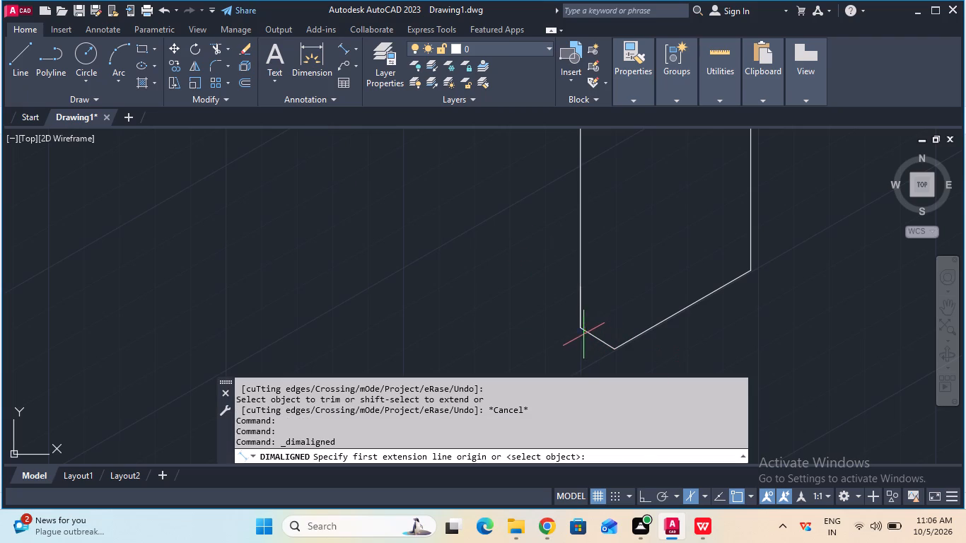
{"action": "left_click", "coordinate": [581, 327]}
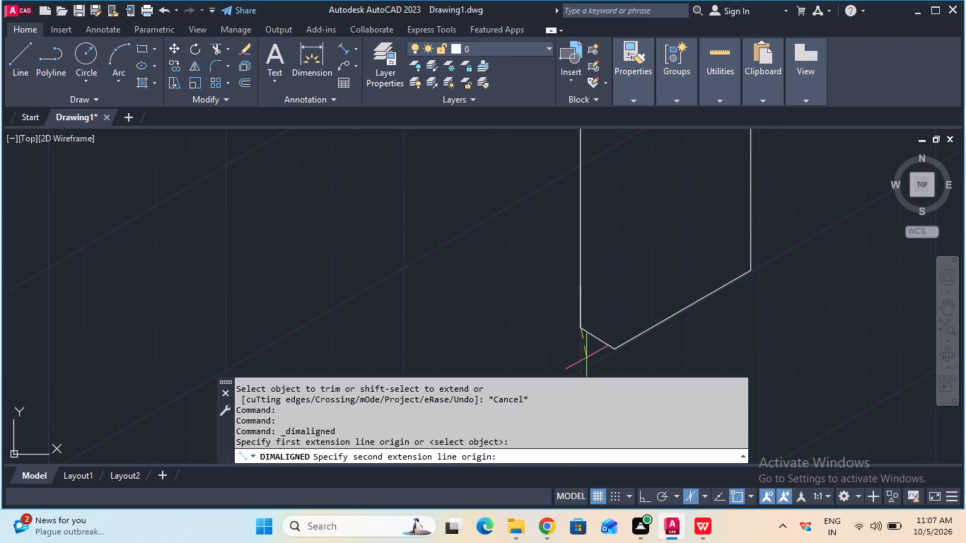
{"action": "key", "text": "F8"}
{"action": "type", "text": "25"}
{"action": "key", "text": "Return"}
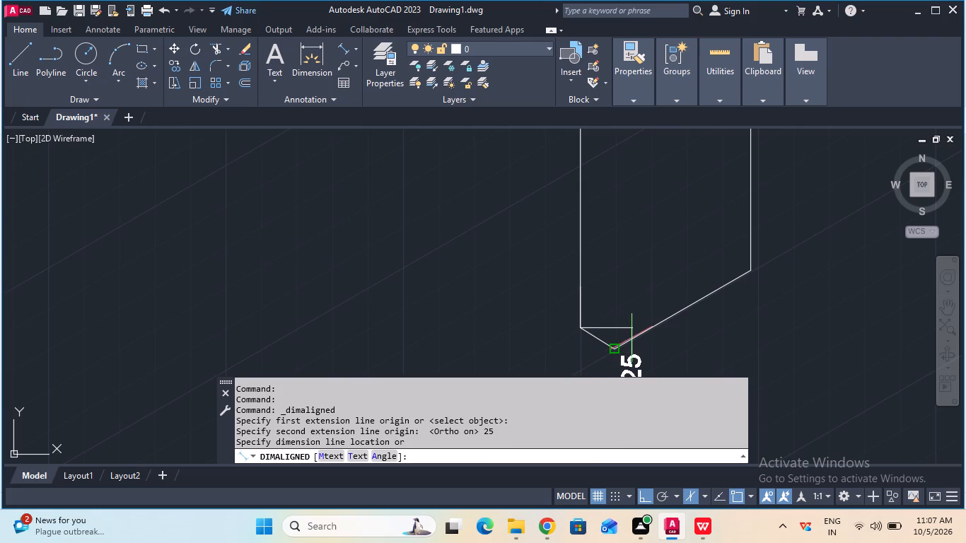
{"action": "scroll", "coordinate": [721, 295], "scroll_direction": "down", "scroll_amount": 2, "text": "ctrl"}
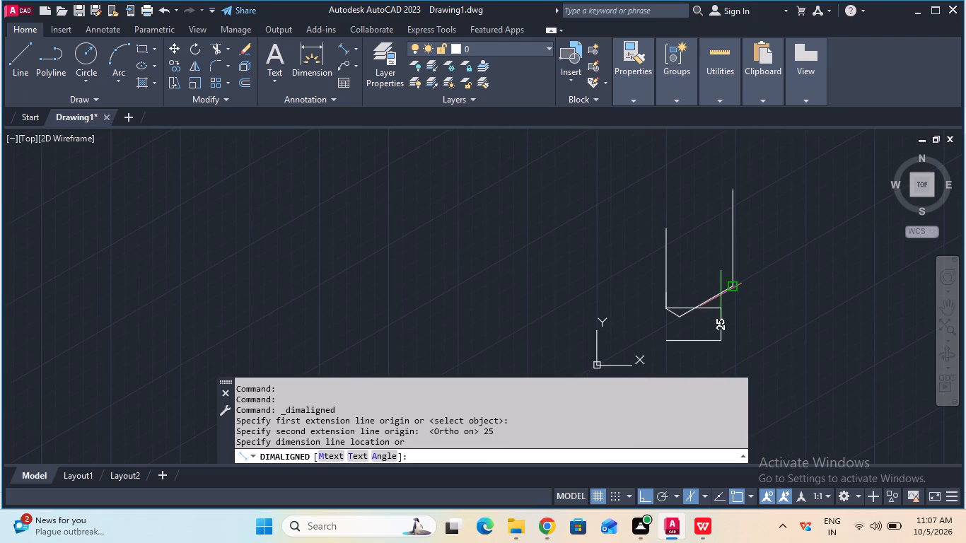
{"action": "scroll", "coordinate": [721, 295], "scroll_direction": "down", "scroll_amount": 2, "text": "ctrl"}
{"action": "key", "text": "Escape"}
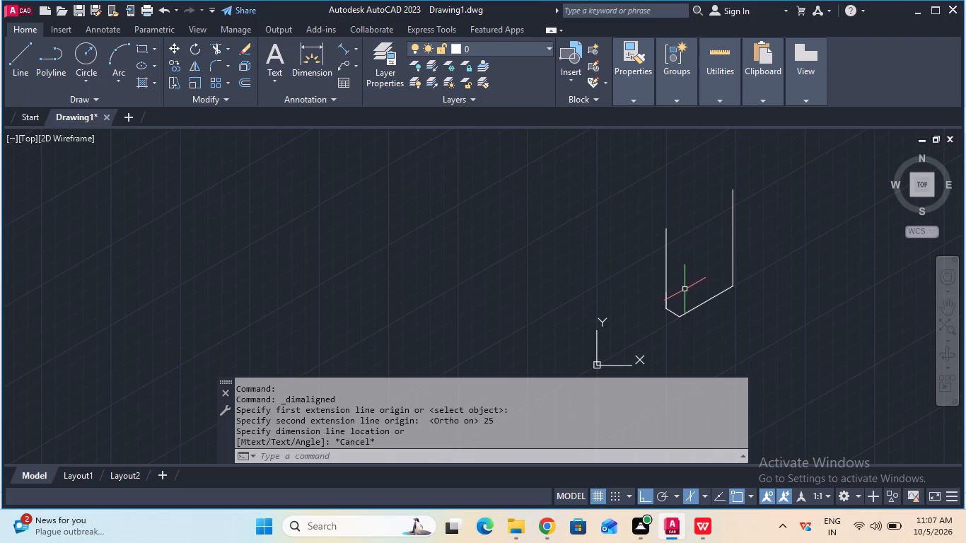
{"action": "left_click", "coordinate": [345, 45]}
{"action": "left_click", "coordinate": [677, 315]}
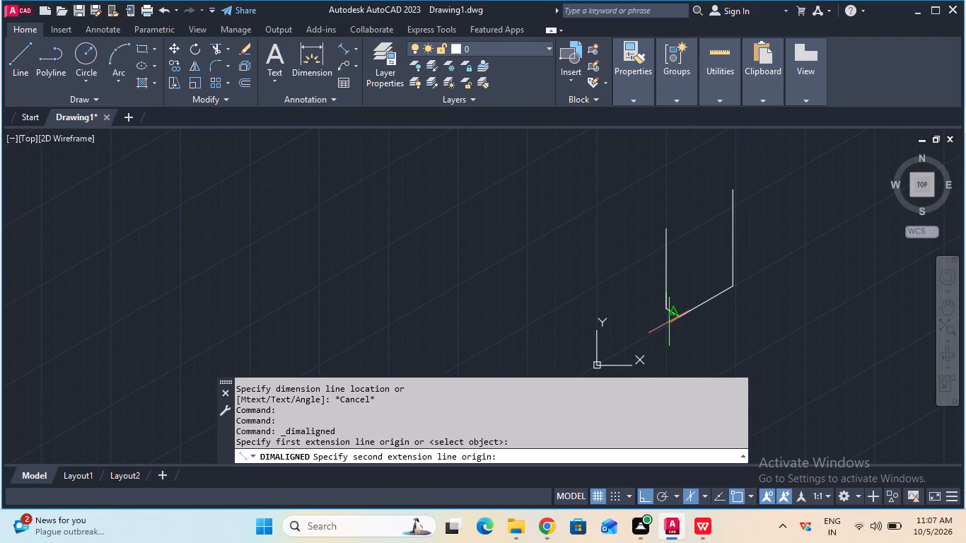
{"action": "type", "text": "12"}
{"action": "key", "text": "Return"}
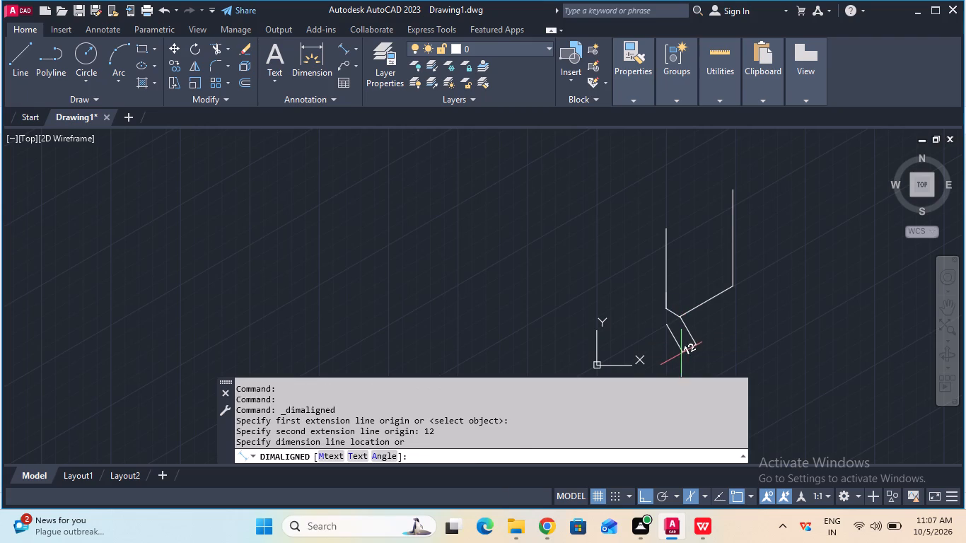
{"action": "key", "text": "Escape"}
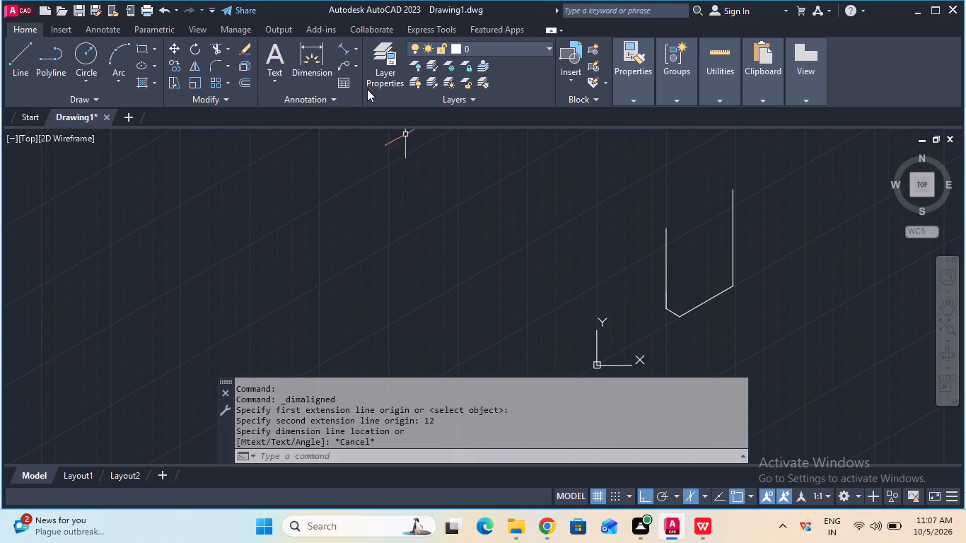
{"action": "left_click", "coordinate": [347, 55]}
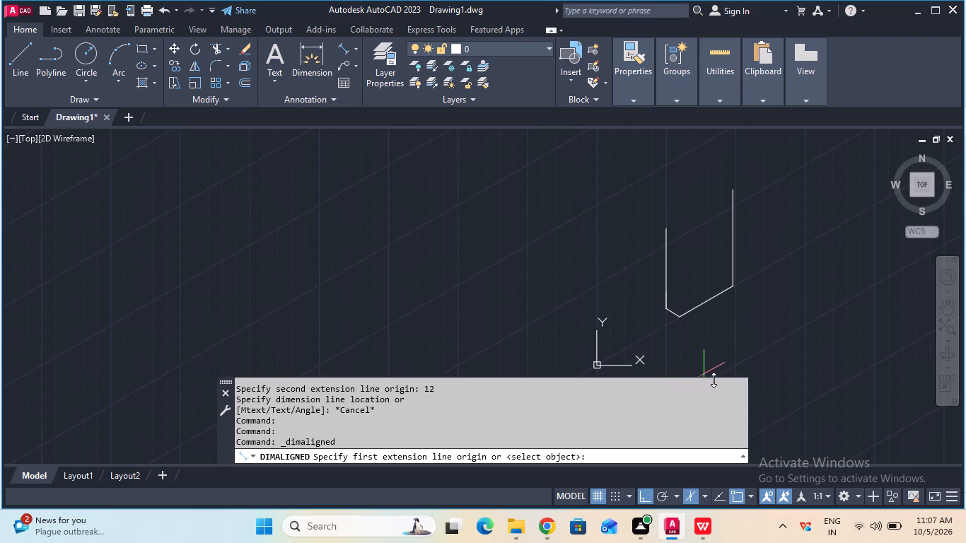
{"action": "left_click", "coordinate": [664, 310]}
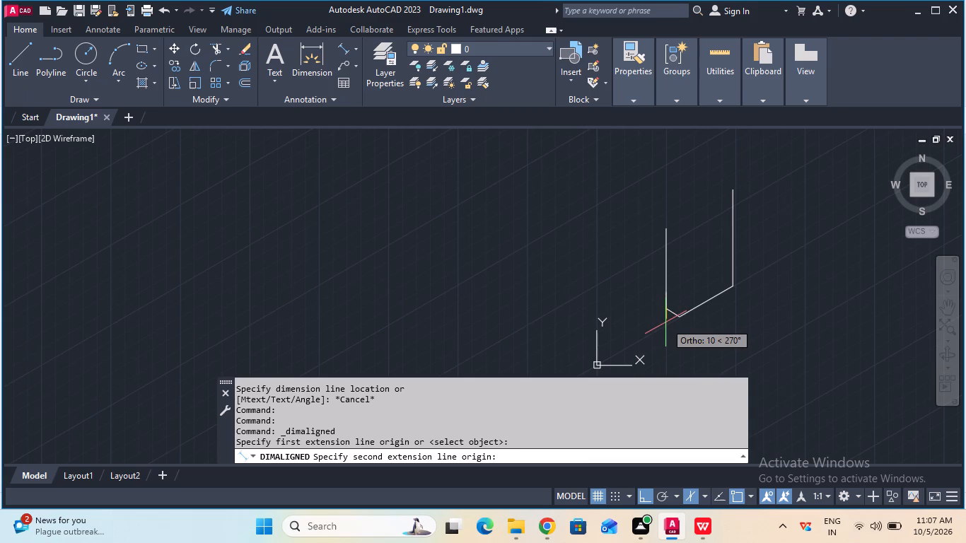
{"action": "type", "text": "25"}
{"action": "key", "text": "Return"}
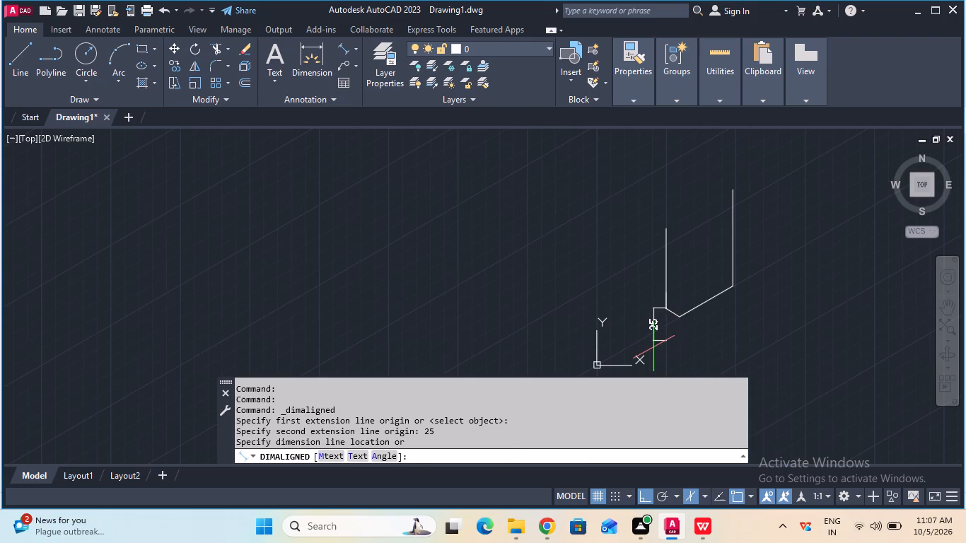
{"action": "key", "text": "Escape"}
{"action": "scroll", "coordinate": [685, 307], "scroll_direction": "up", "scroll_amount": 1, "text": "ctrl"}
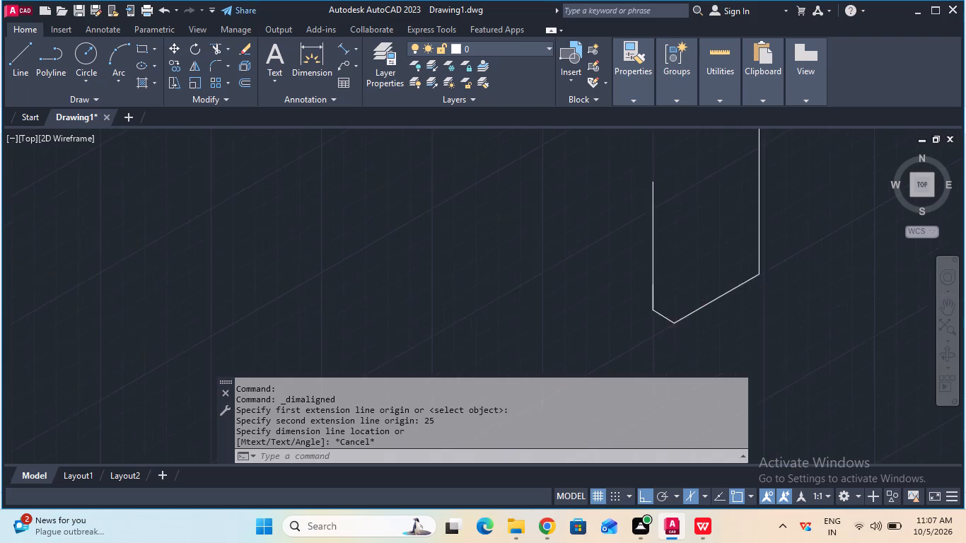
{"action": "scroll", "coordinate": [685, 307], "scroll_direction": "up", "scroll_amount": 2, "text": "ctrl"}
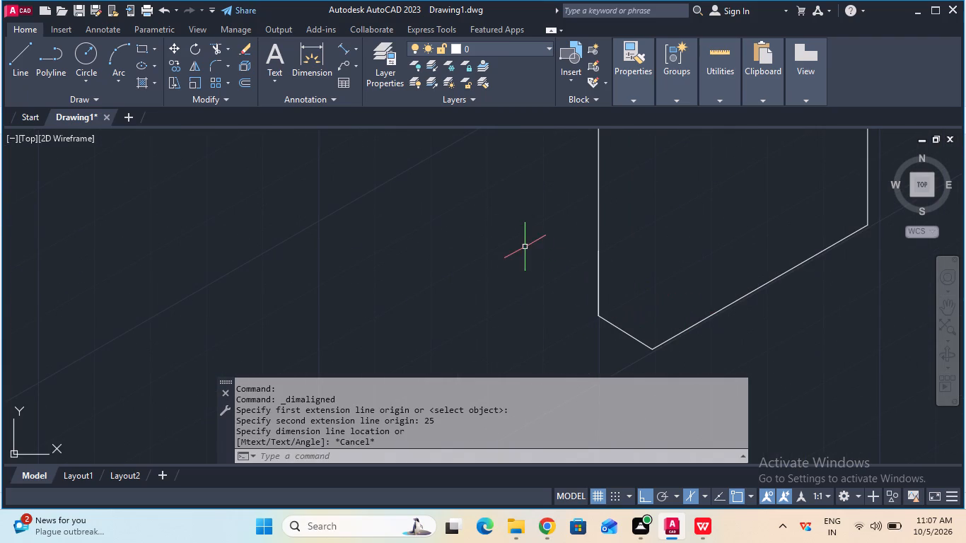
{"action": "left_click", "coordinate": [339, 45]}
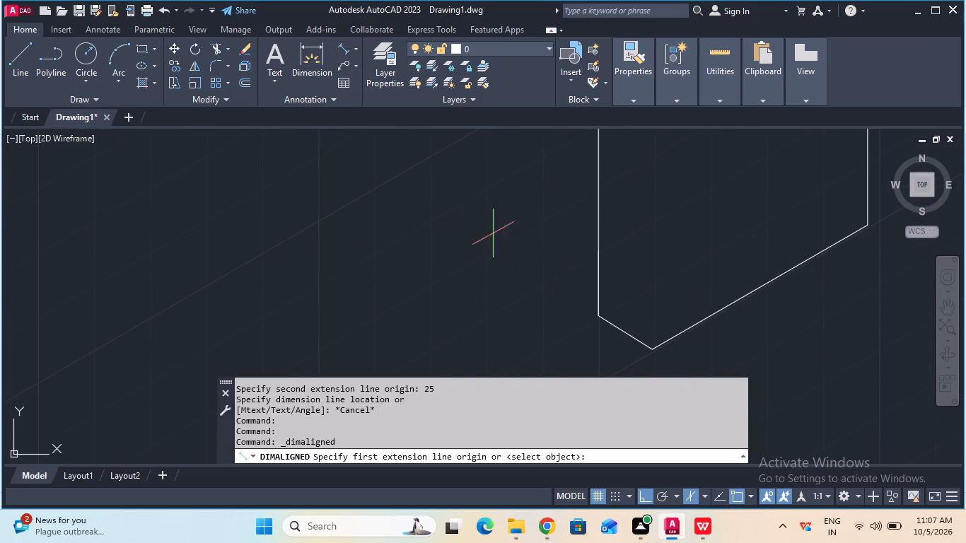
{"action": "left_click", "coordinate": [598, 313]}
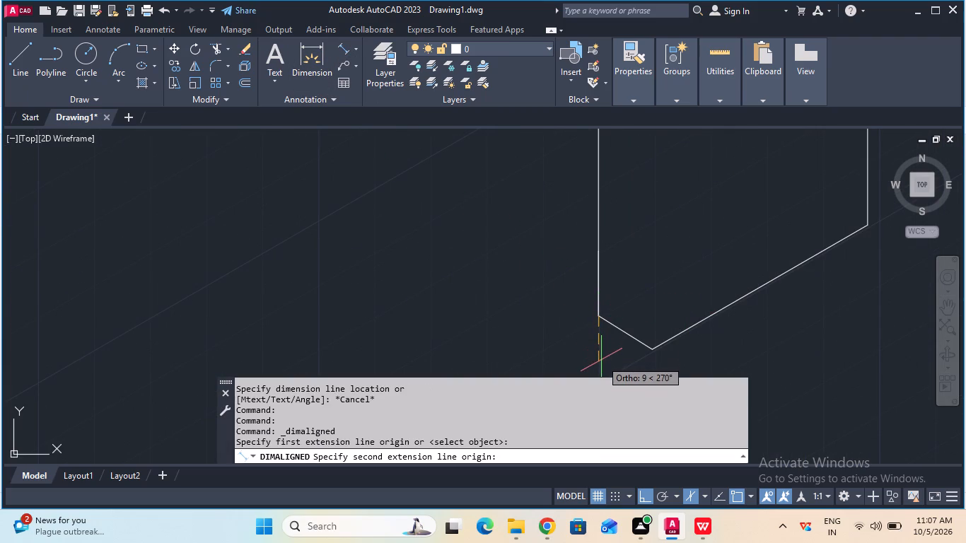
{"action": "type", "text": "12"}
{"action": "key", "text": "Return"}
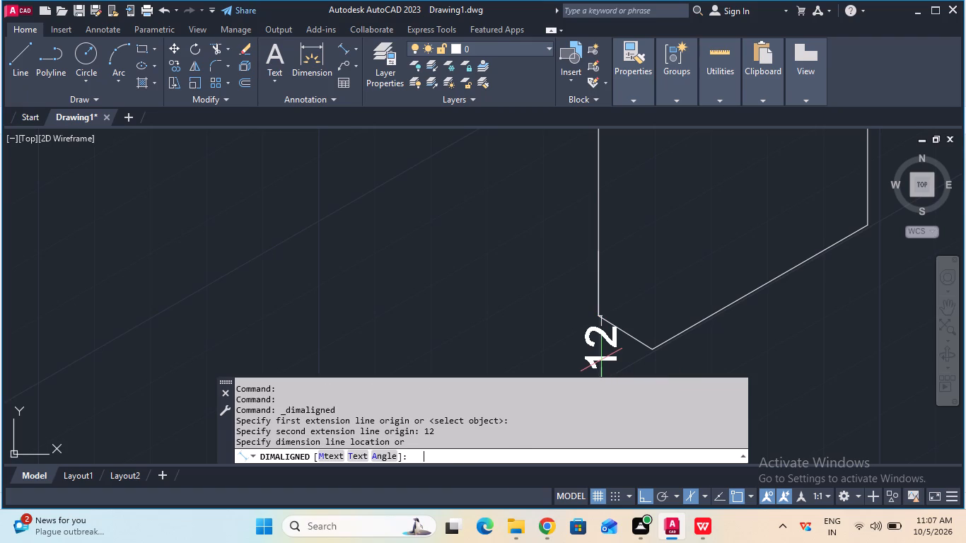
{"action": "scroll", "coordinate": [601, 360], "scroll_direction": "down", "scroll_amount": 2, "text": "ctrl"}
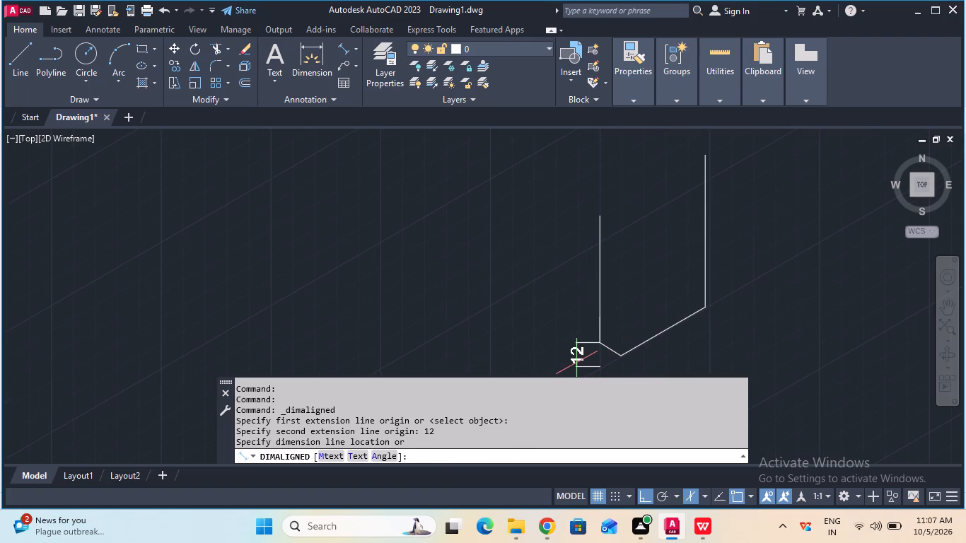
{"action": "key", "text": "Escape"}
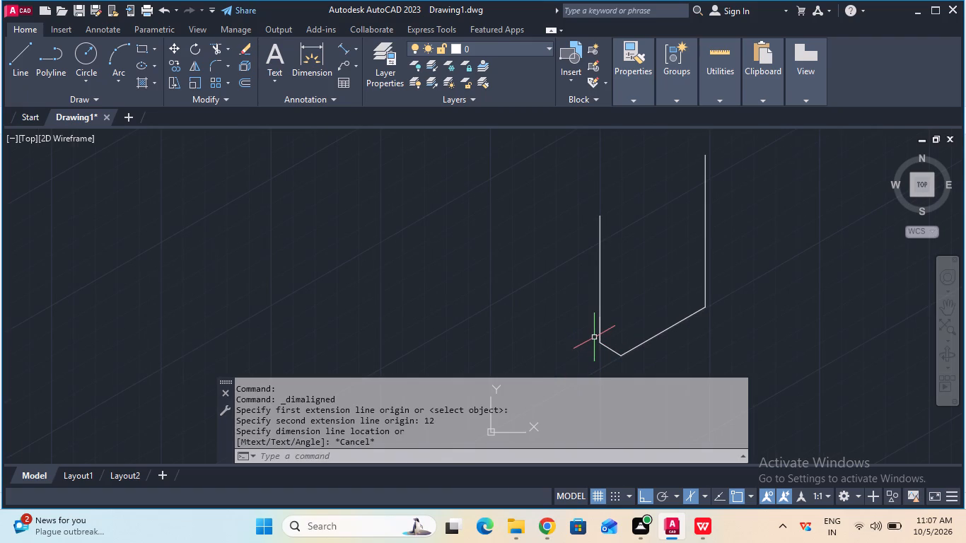
Draw a 13 mm line straight up from the corner-cut line's upper end, along the left vertical edge.
{"action": "scroll", "coordinate": [594, 337], "scroll_direction": "up", "scroll_amount": 1, "text": "ctrl"}
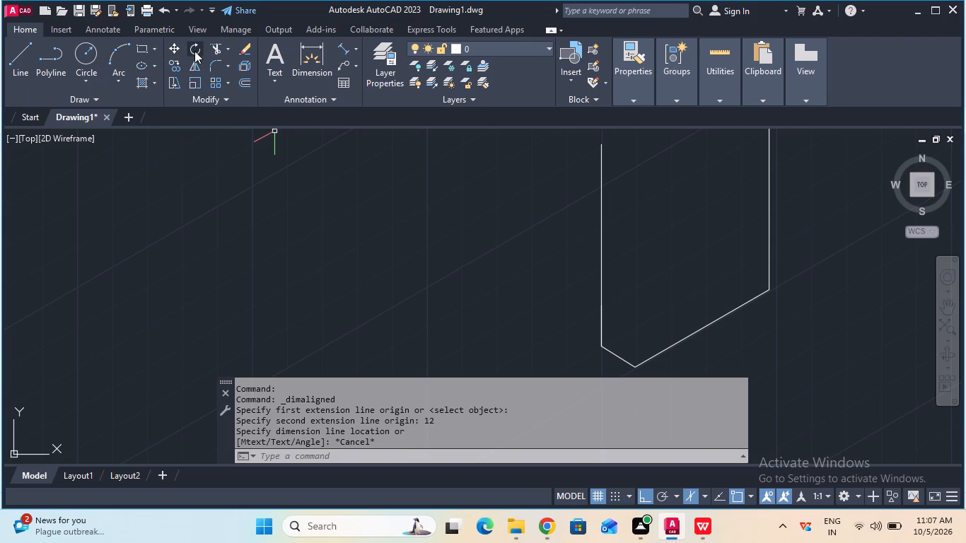
{"action": "left_click", "coordinate": [18, 54]}
{"action": "left_click", "coordinate": [600, 343]}
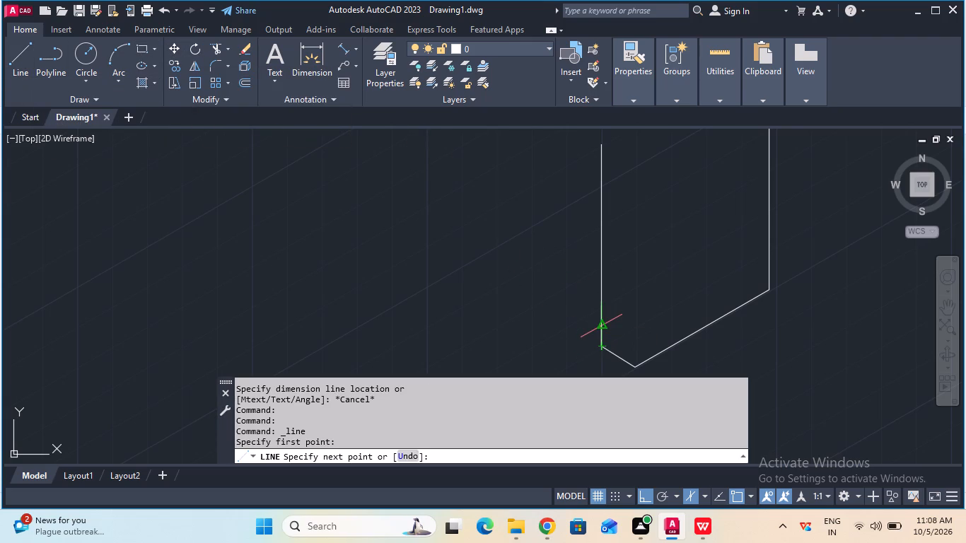
{"action": "type", "text": "13"}
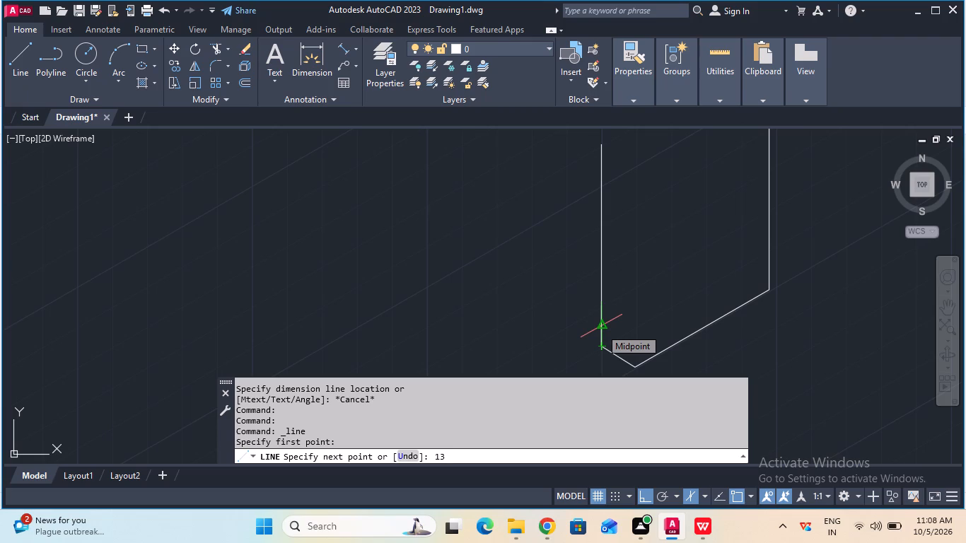
{"action": "key", "text": "Return"}
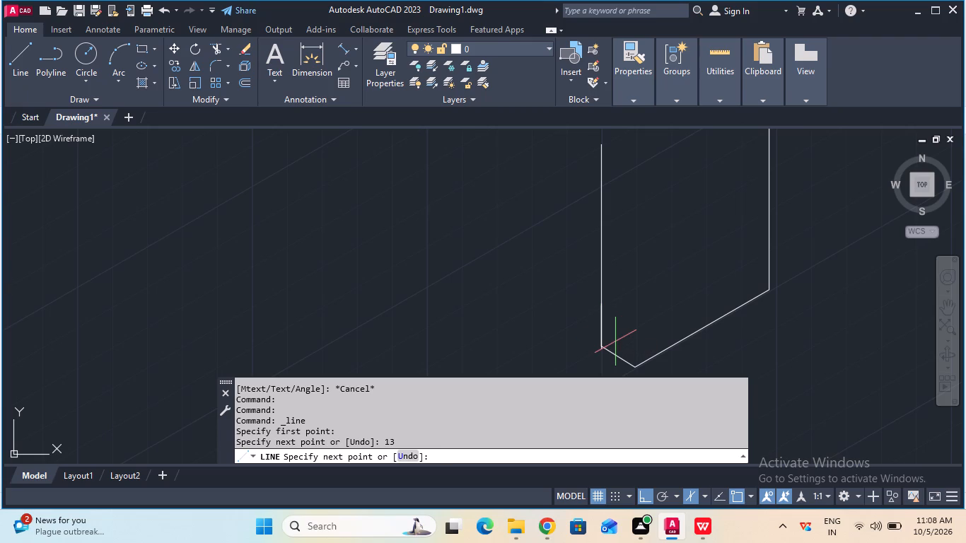
{"action": "key", "text": "Escape"}
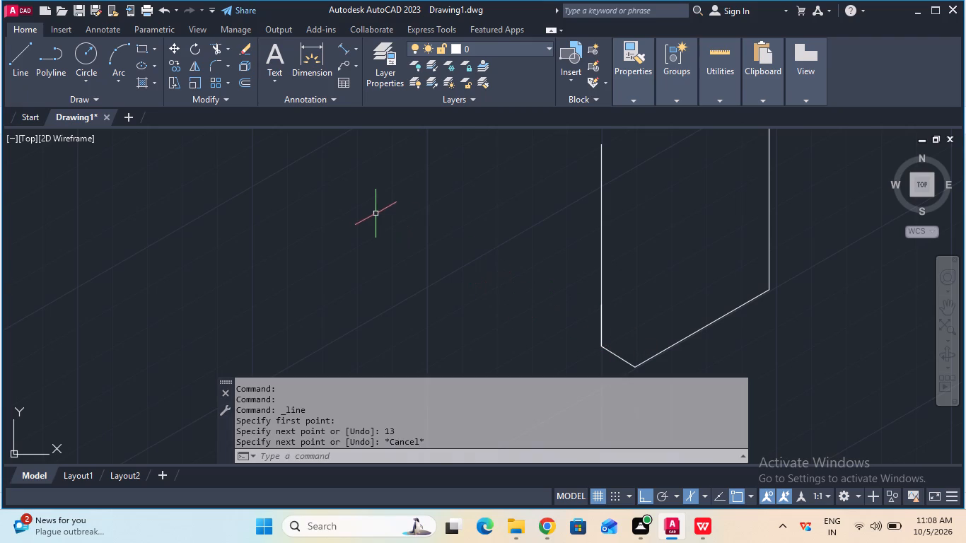
With Ortho off, draw a steeper corner-cut line from the 13 mm line's midpoint to the lower end of the 30° bottom edge.
{"action": "key", "text": "F8"}
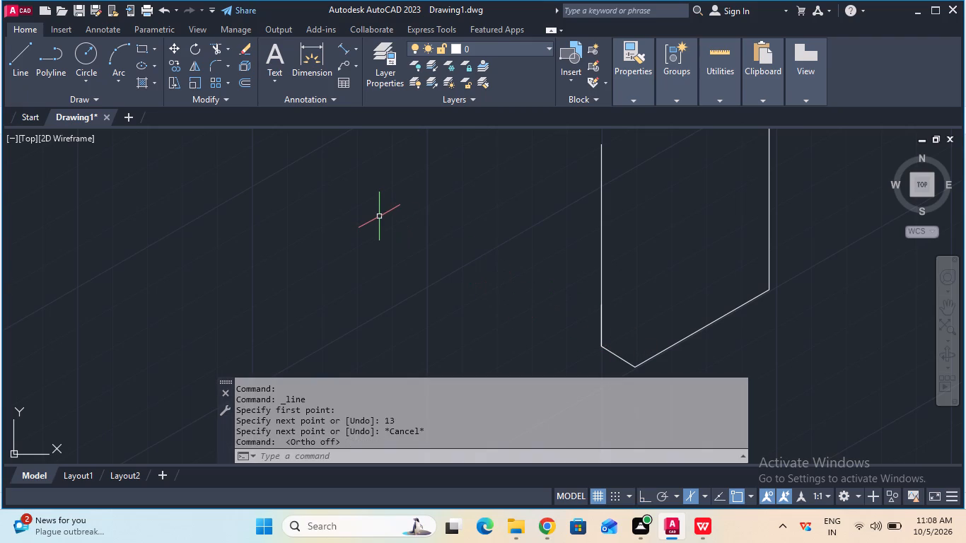
{"action": "left_click", "coordinate": [14, 49]}
{"action": "left_click", "coordinate": [603, 327]}
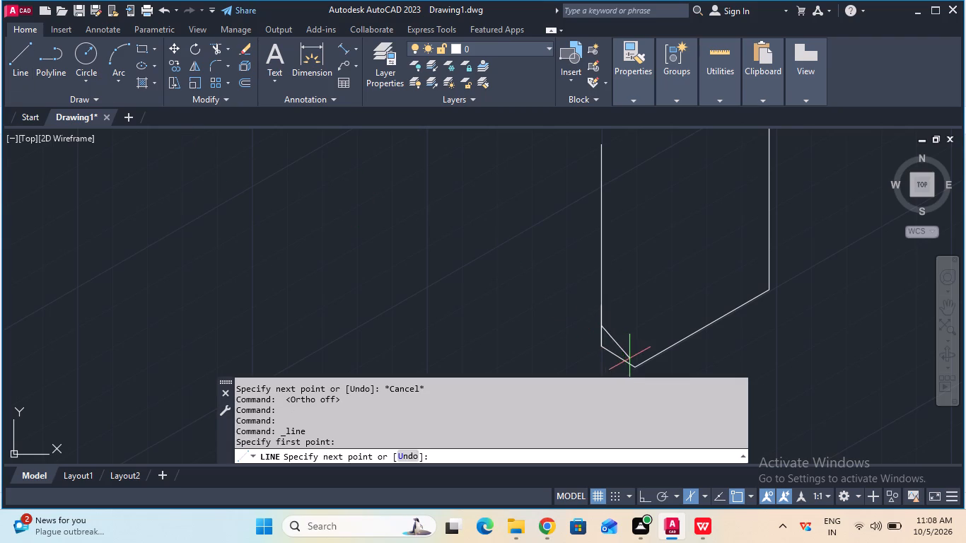
{"action": "left_click", "coordinate": [633, 370]}
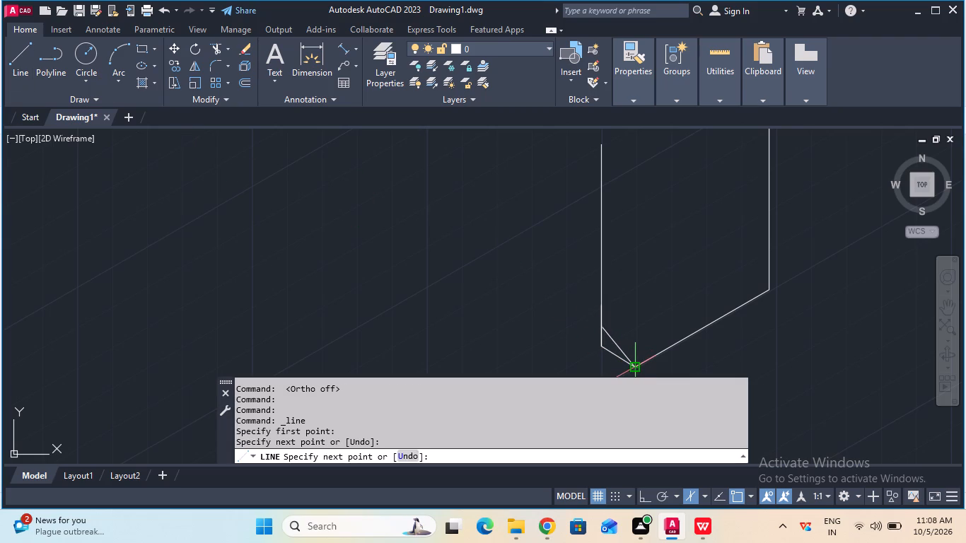
{"action": "key", "text": "Escape"}
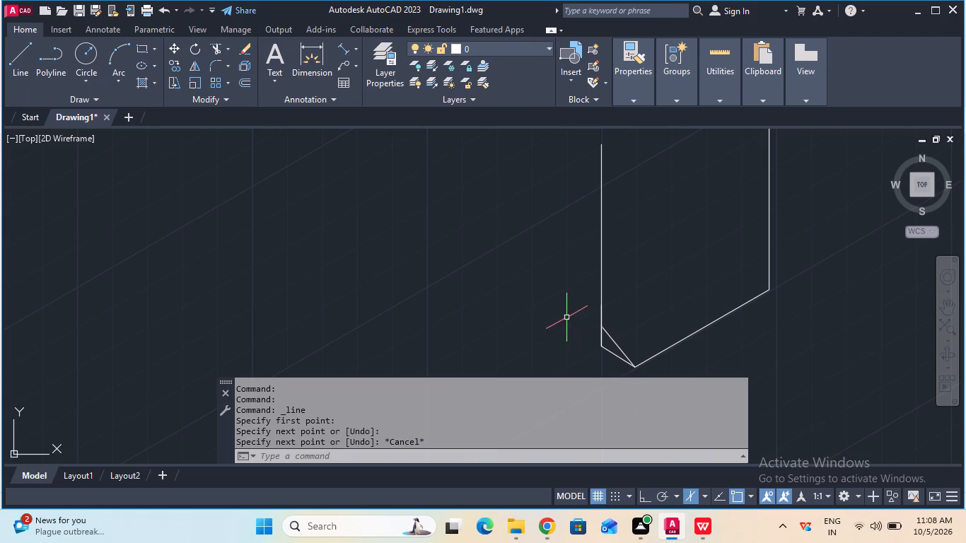
Trim away the overlapping vertical portions and the old corner-cut line below the steeper corner-cut line.
{"action": "left_click", "coordinate": [219, 47]}
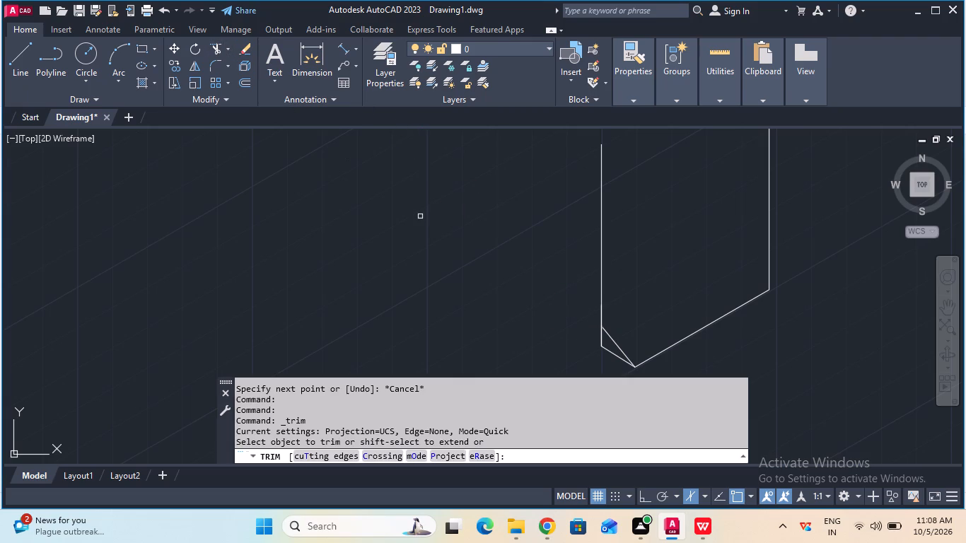
{"action": "left_click", "coordinate": [602, 341]}
{"action": "left_click", "coordinate": [602, 341]}
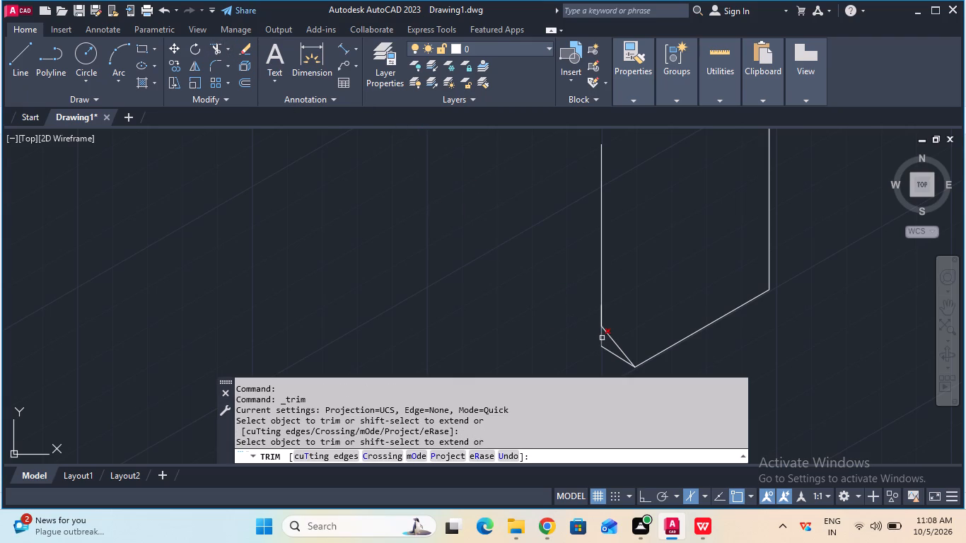
{"action": "left_click", "coordinate": [601, 338]}
{"action": "left_click", "coordinate": [601, 339]}
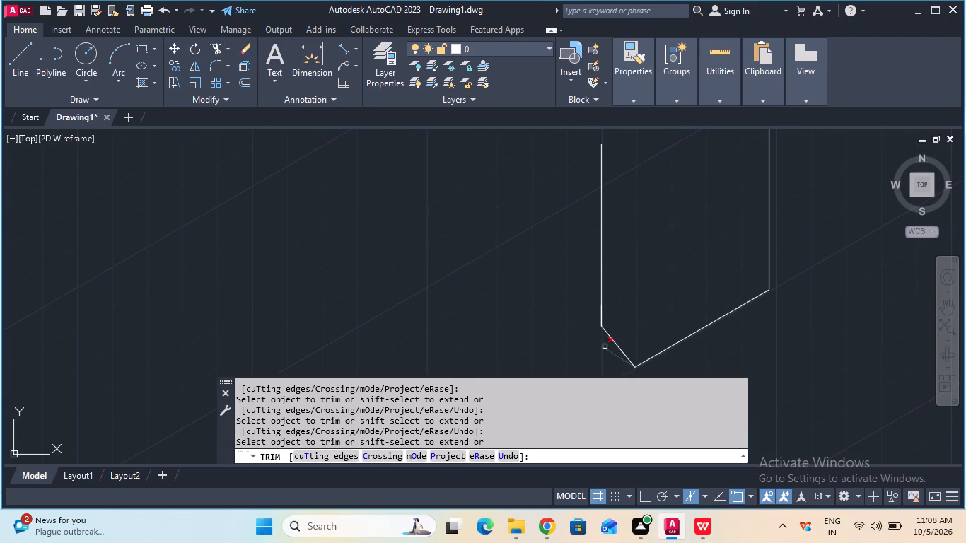
{"action": "left_click", "coordinate": [605, 346]}
{"action": "key", "text": "Escape"}
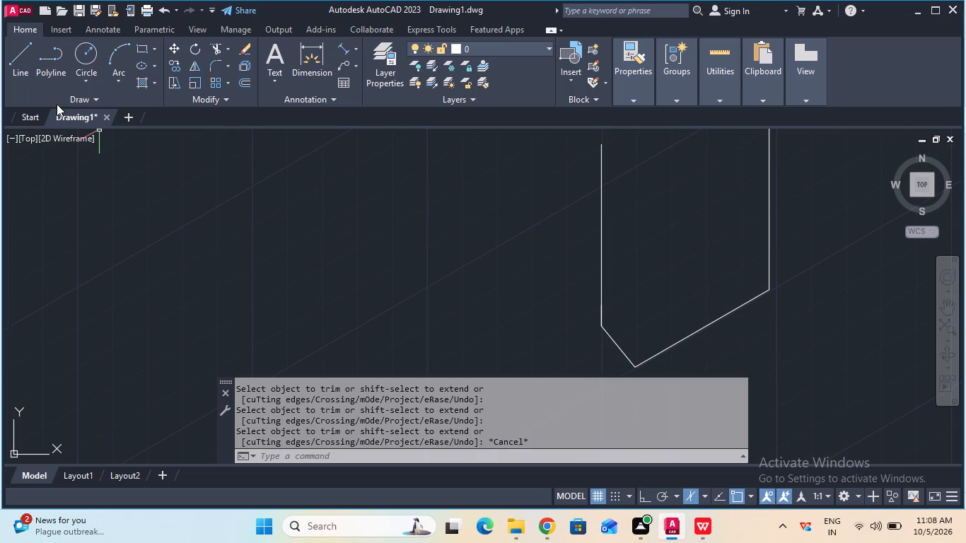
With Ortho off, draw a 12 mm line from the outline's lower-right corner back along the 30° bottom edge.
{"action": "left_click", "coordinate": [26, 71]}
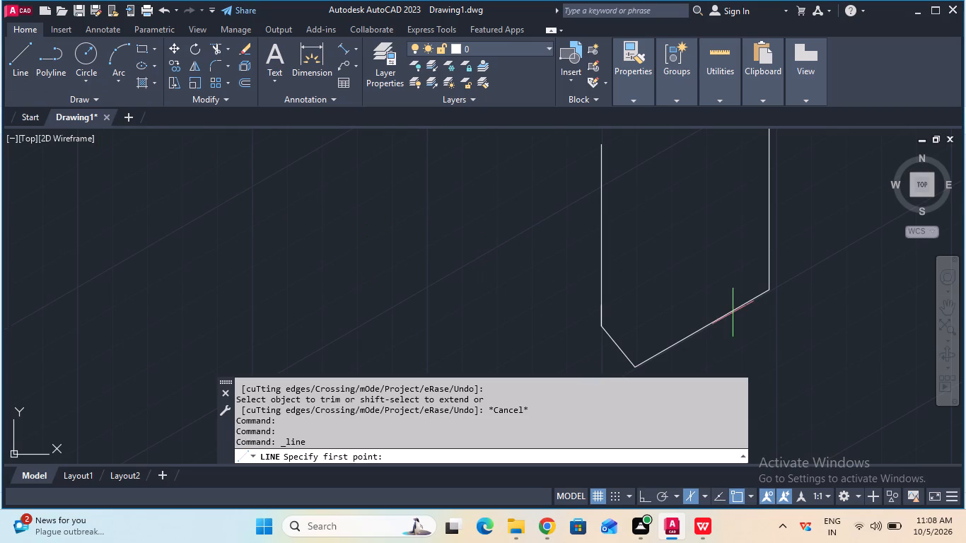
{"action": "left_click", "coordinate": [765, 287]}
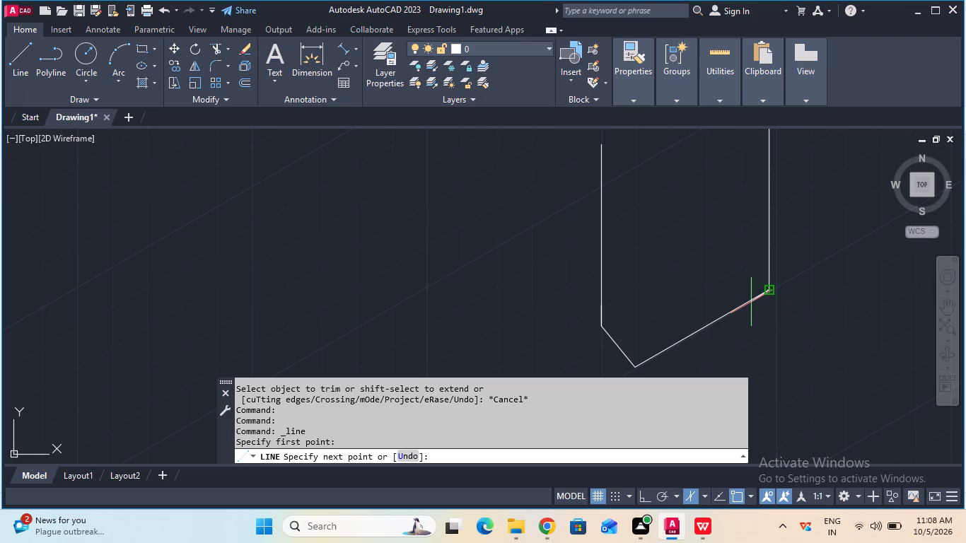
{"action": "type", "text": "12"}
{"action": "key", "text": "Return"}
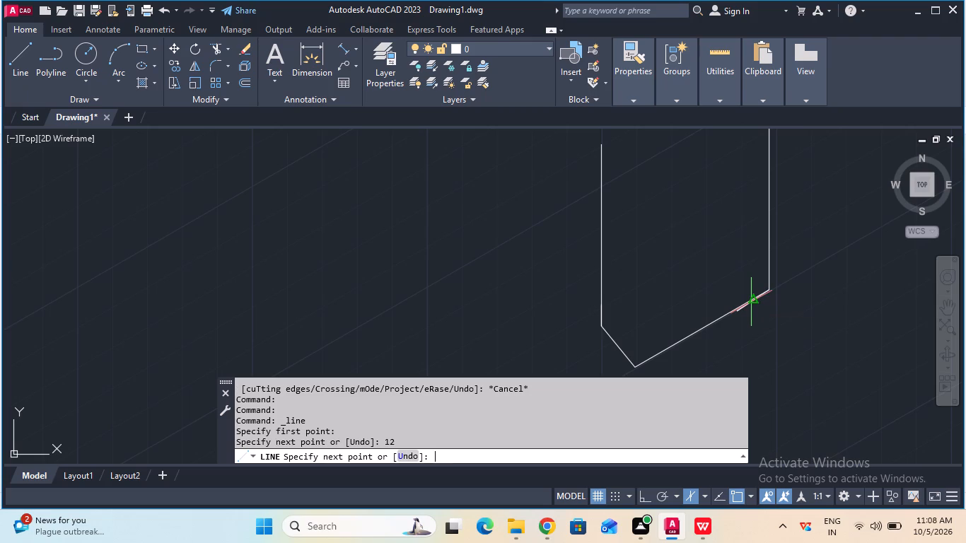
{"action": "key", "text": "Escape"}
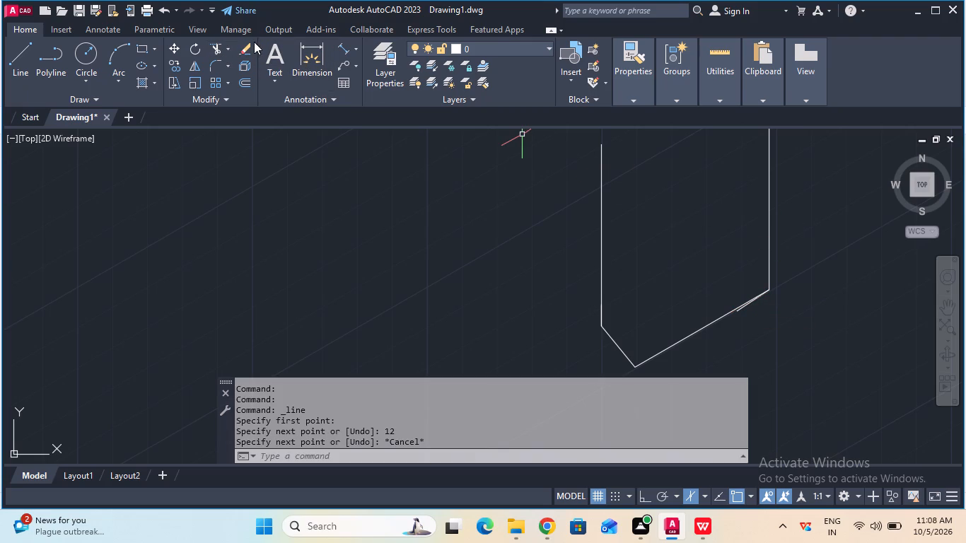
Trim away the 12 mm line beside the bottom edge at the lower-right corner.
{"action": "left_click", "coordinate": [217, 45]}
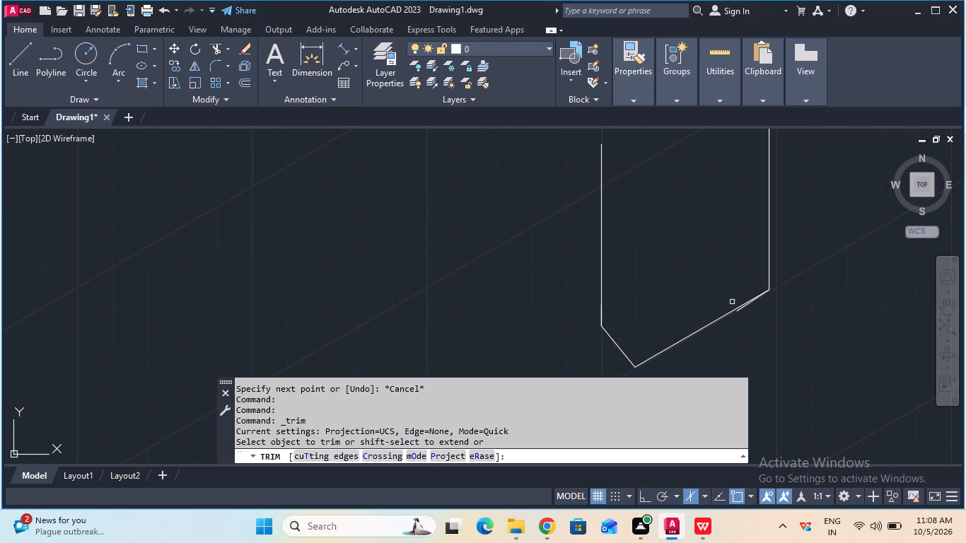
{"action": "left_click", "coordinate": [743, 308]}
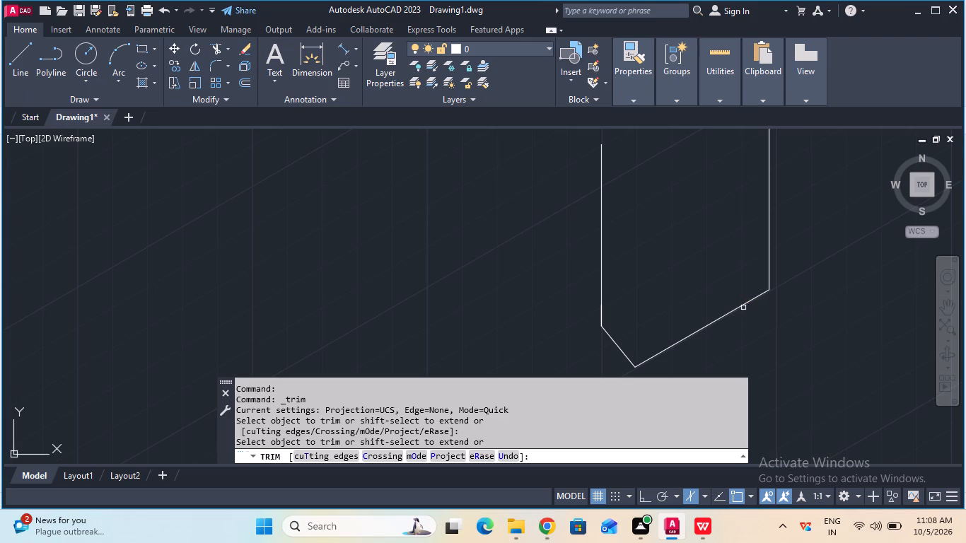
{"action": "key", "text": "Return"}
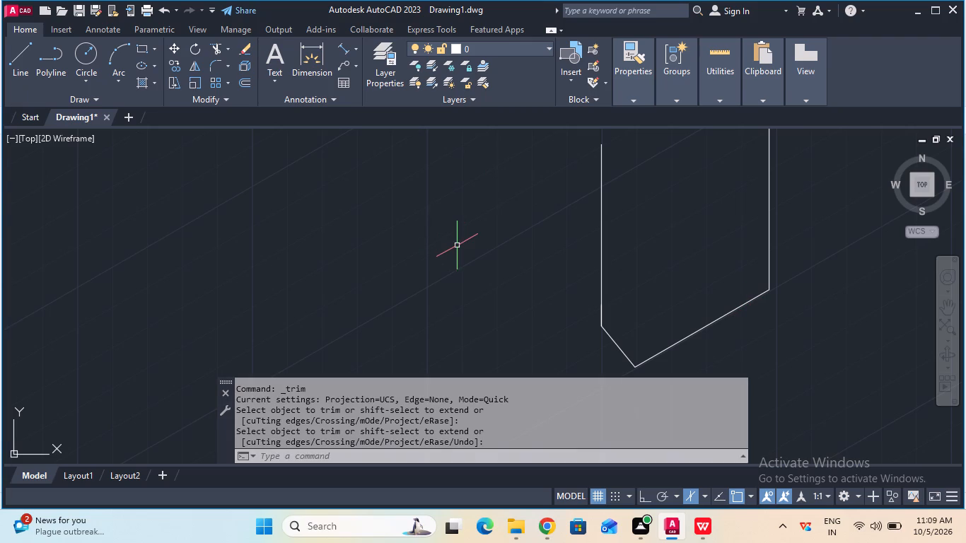
With Ortho on, draw a 12 mm line from the outline's lower-right corner back along the 30° bottom edge.
{"action": "key", "text": "F8"}
{"action": "left_click", "coordinate": [30, 57]}
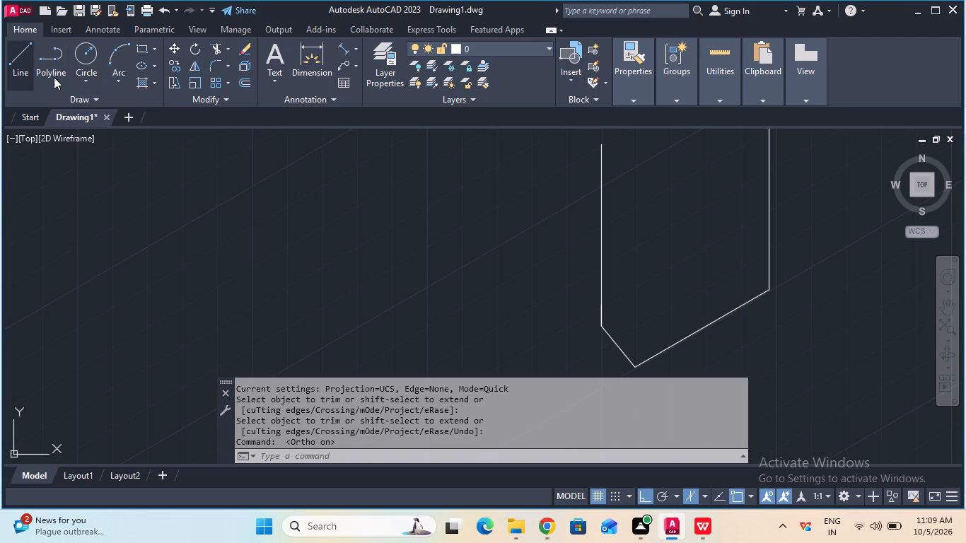
{"action": "left_click", "coordinate": [773, 290]}
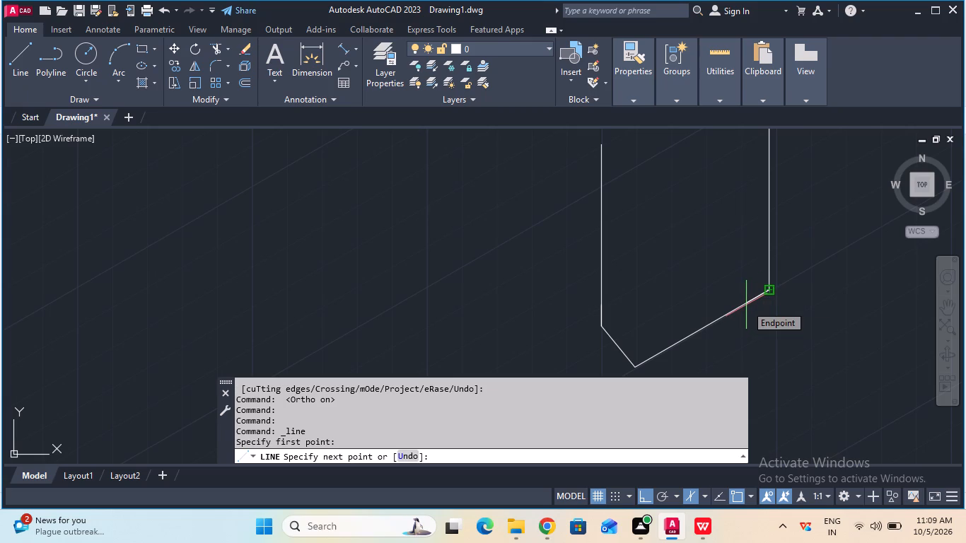
{"action": "type", "text": "12"}
{"action": "key", "text": "Return"}
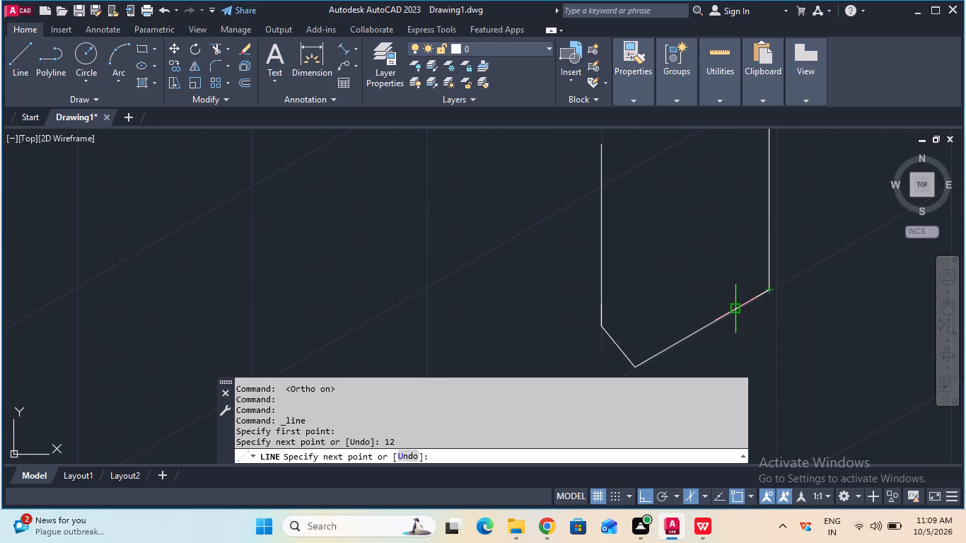
{"action": "key", "text": "Escape"}
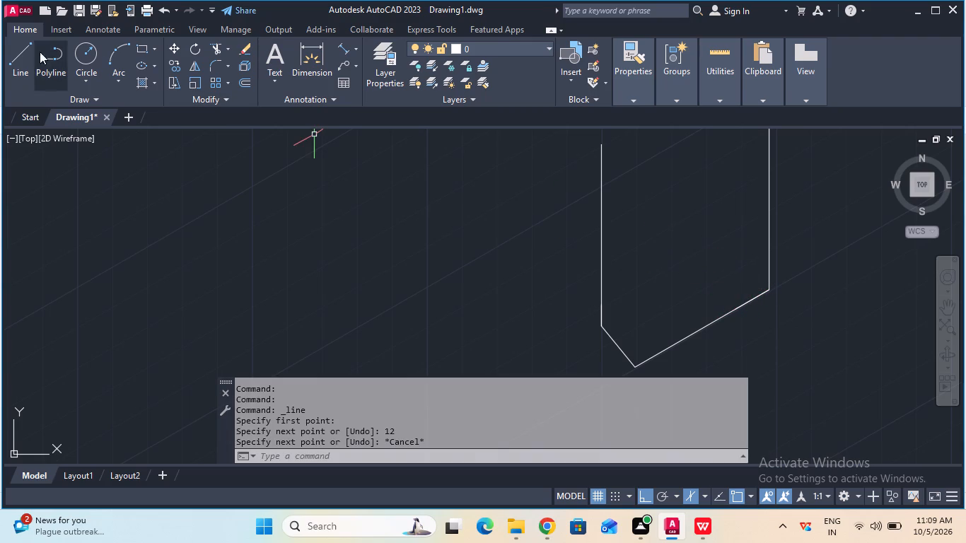
Draw a 12 mm line from the same lower-right corner straight up along the right vertical edge.
{"action": "left_click", "coordinate": [18, 49]}
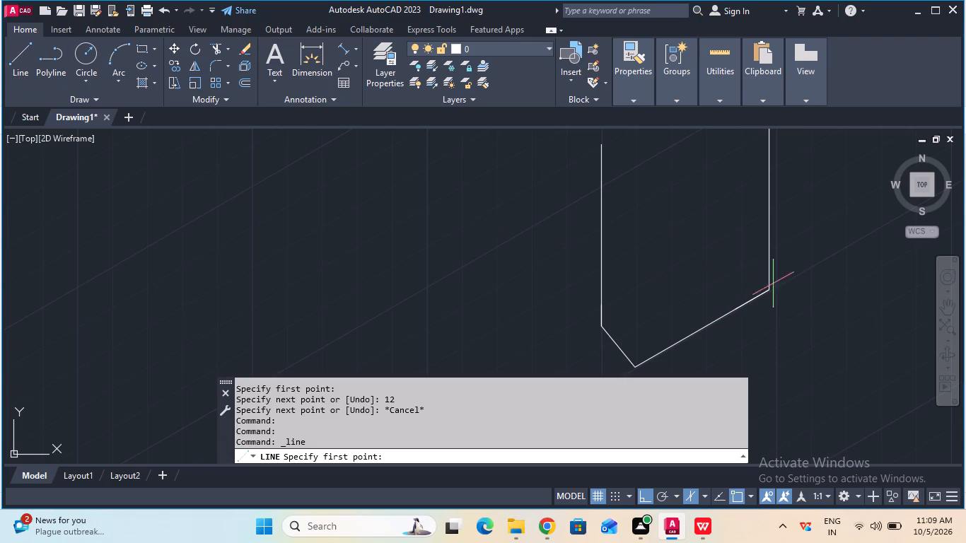
{"action": "left_click", "coordinate": [770, 286]}
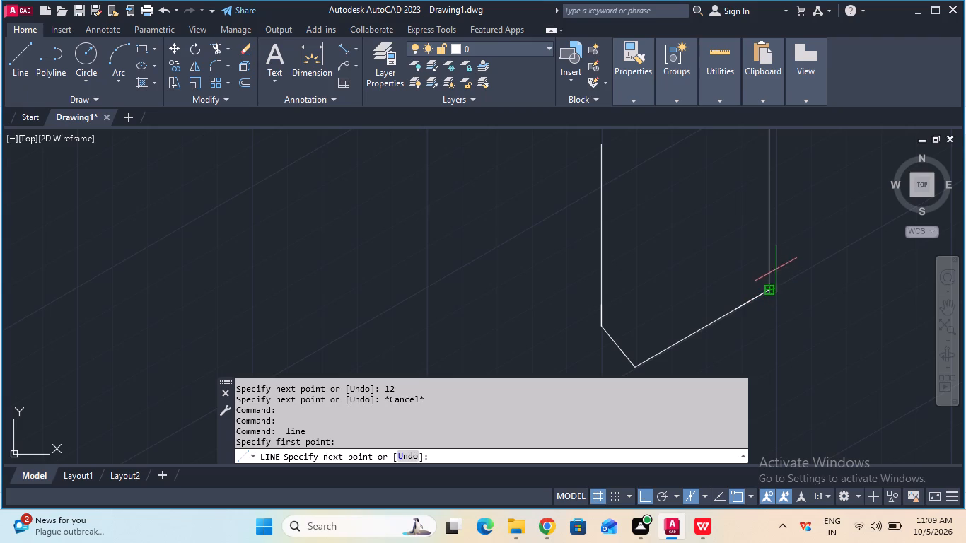
{"action": "type", "text": "12"}
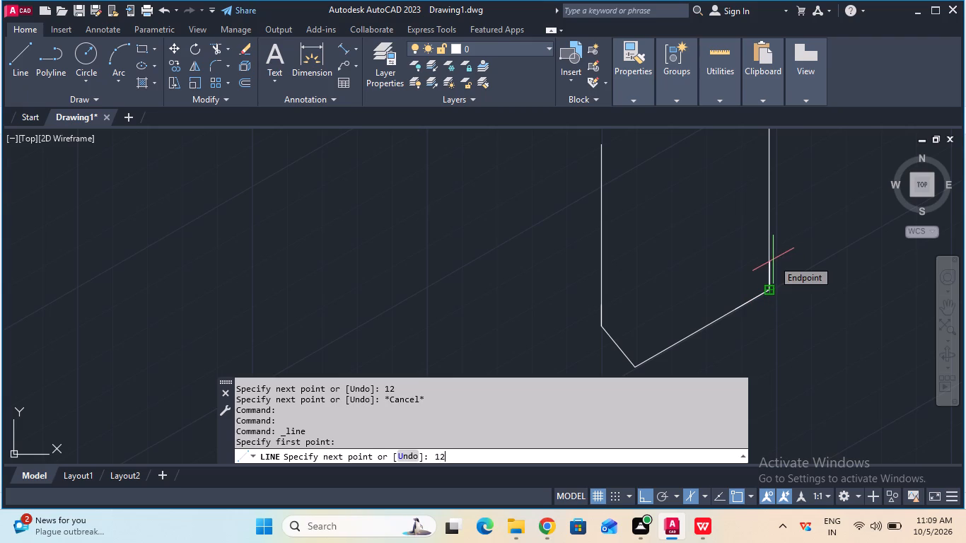
{"action": "key", "text": "Return"}
{"action": "key", "text": "Escape"}
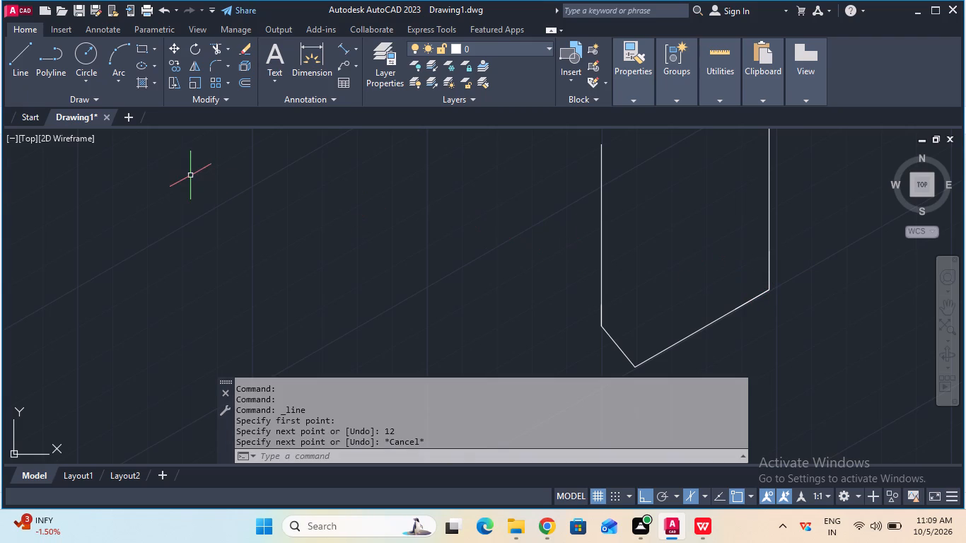
Turn Ortho mode off.
{"action": "key", "text": "F8"}
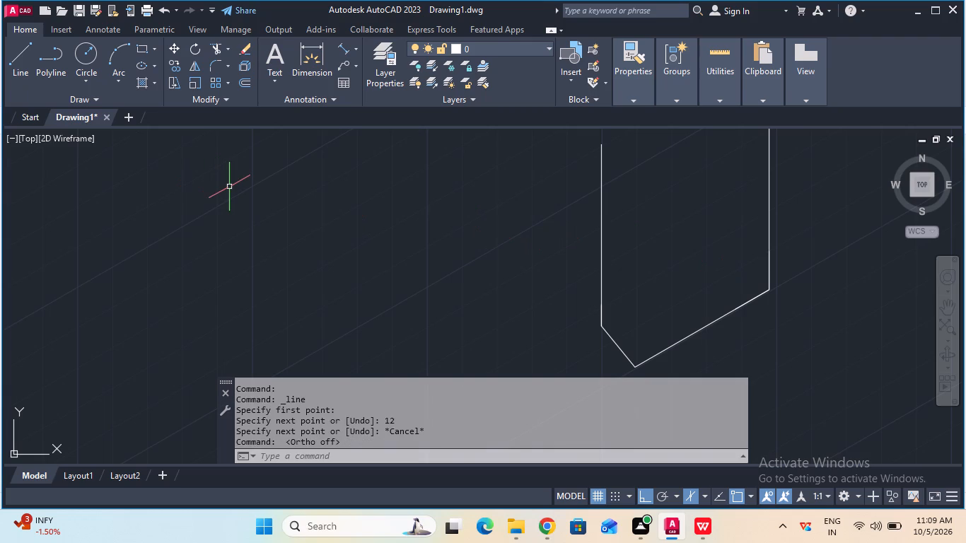
{"action": "left_click", "coordinate": [12, 76]}
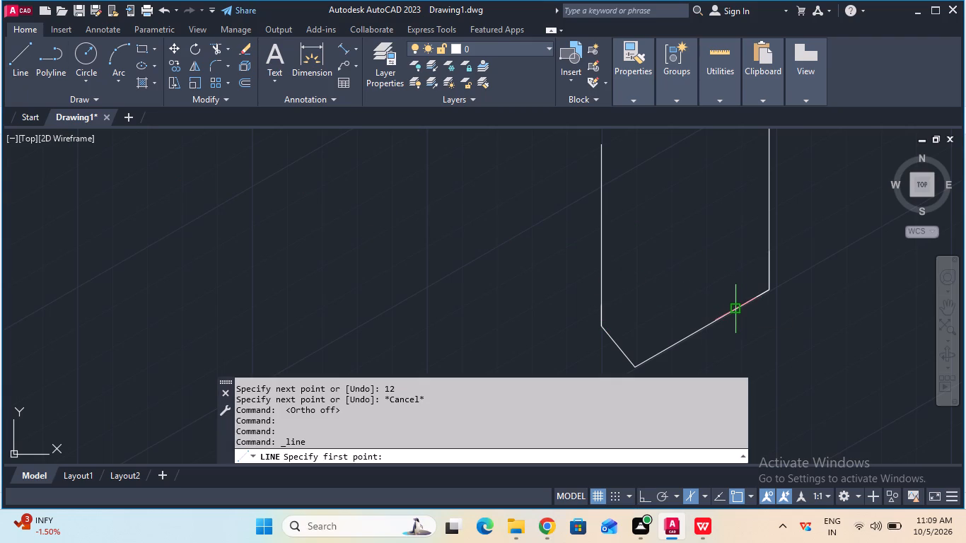
{"action": "key", "text": "Escape"}
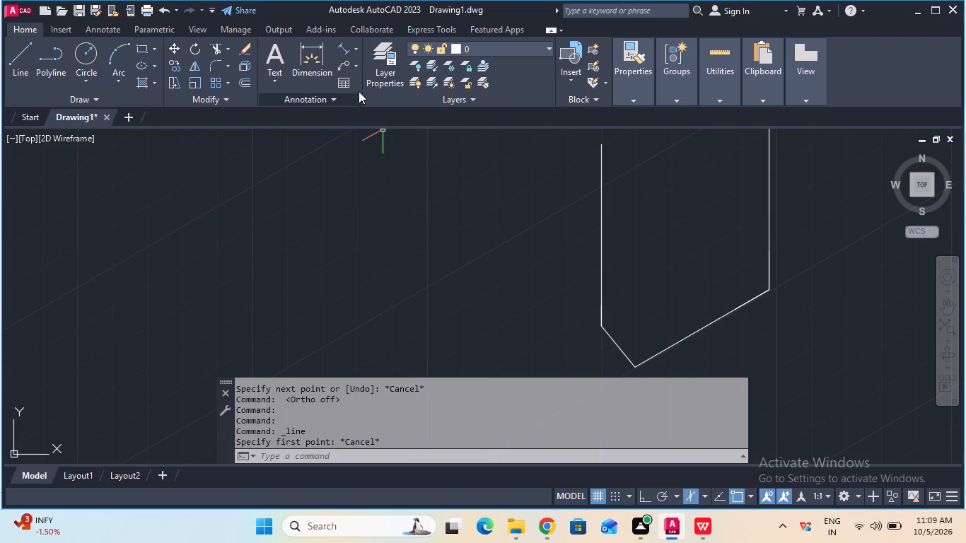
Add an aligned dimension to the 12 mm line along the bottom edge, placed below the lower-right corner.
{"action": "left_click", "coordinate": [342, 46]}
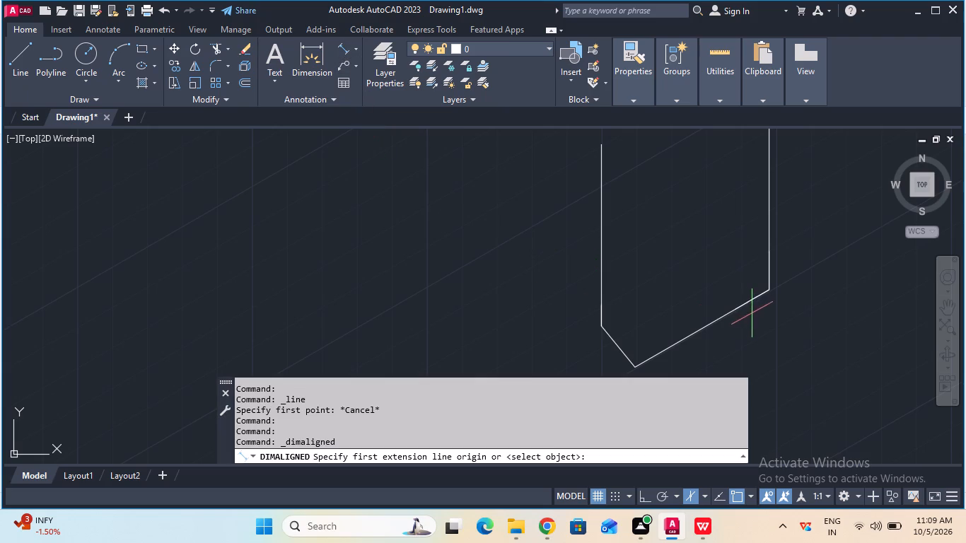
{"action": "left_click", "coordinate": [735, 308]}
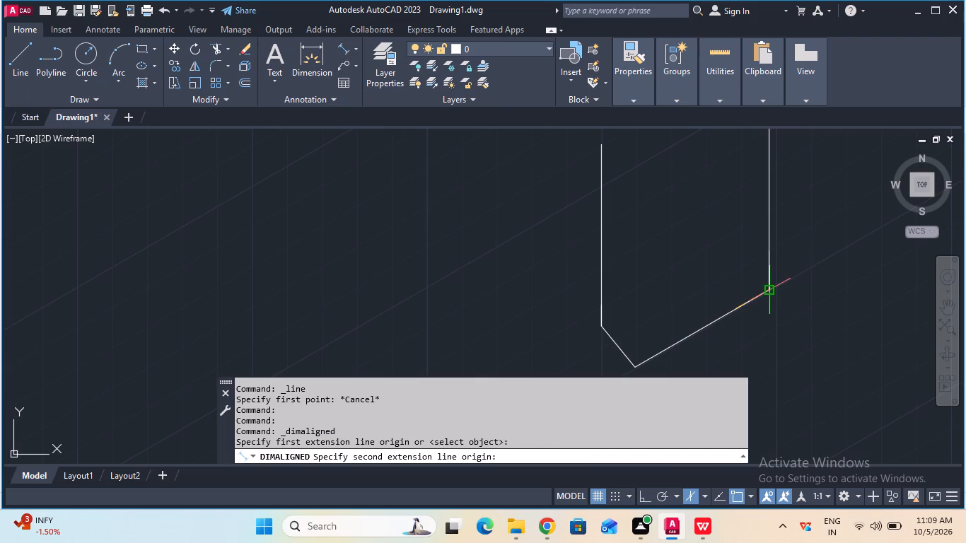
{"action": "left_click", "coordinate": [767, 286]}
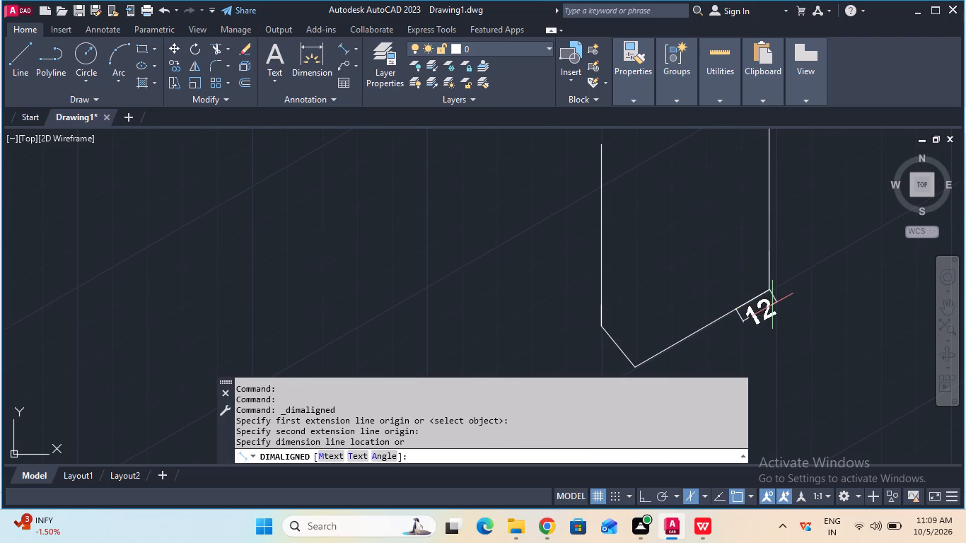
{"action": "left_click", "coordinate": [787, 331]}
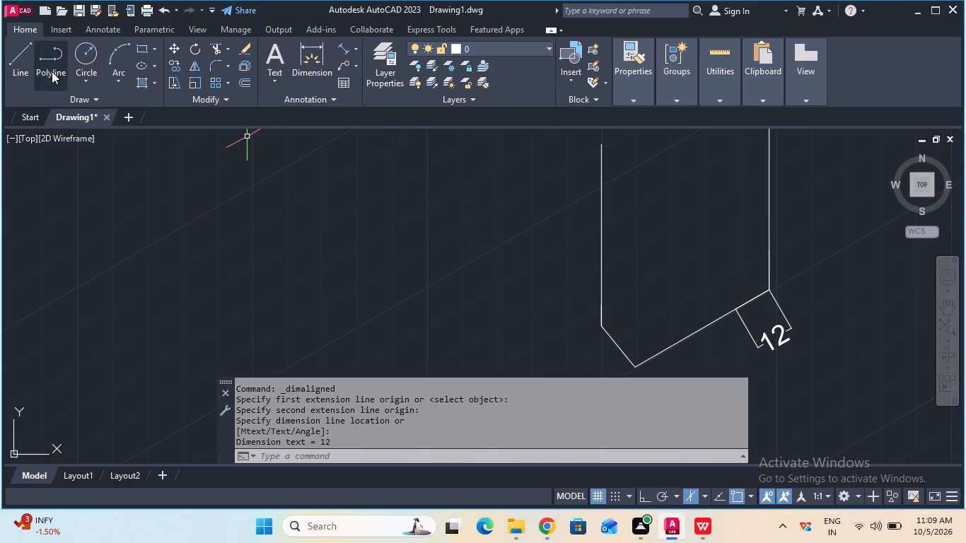
Draw a corner-cut line from the bottom edge's 12 mm point to the 12 mm point on the right vertical edge.
{"action": "left_click", "coordinate": [22, 67]}
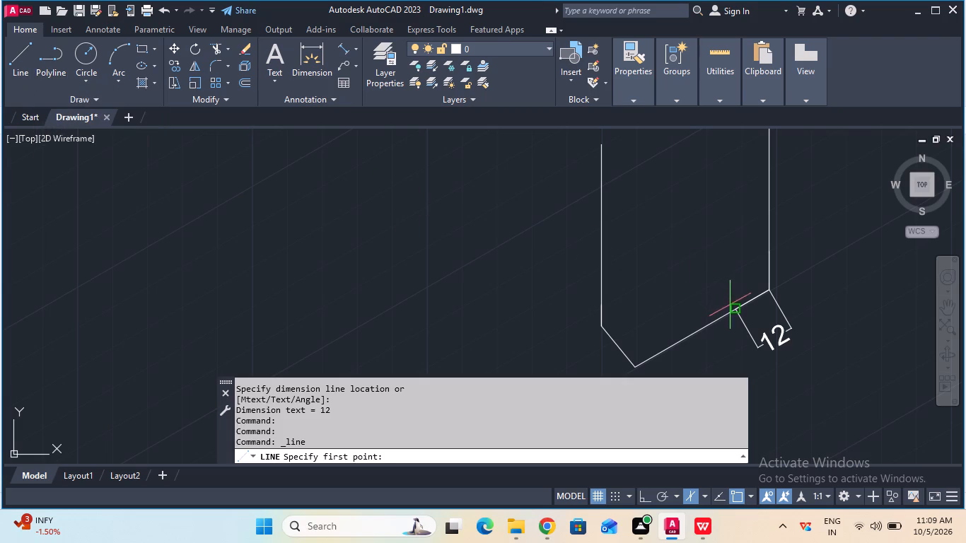
{"action": "left_click", "coordinate": [735, 309]}
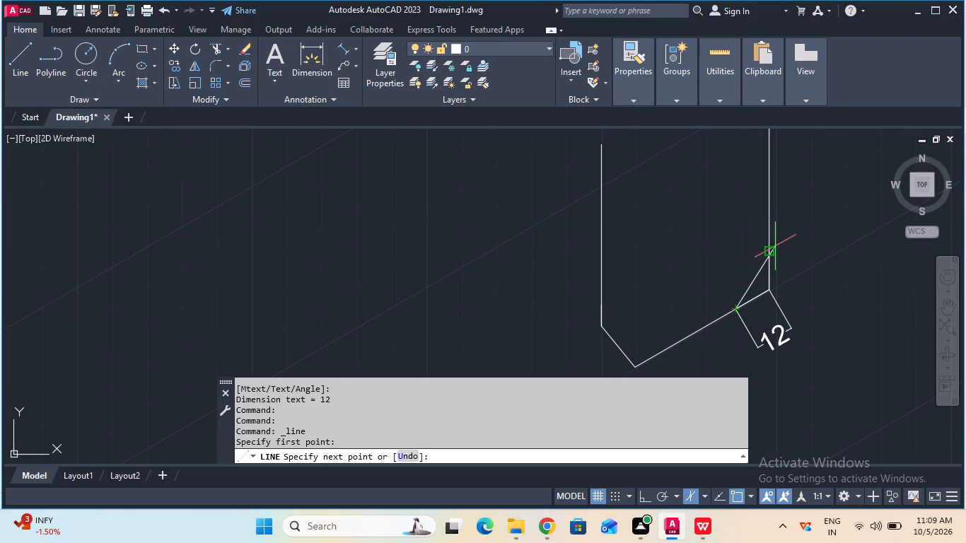
{"action": "left_click", "coordinate": [771, 250]}
{"action": "key", "text": "Escape"}
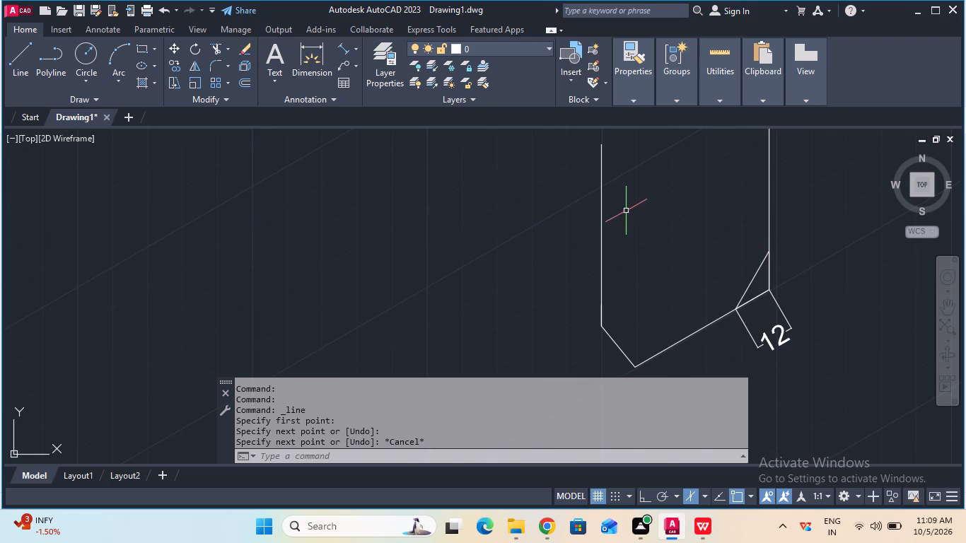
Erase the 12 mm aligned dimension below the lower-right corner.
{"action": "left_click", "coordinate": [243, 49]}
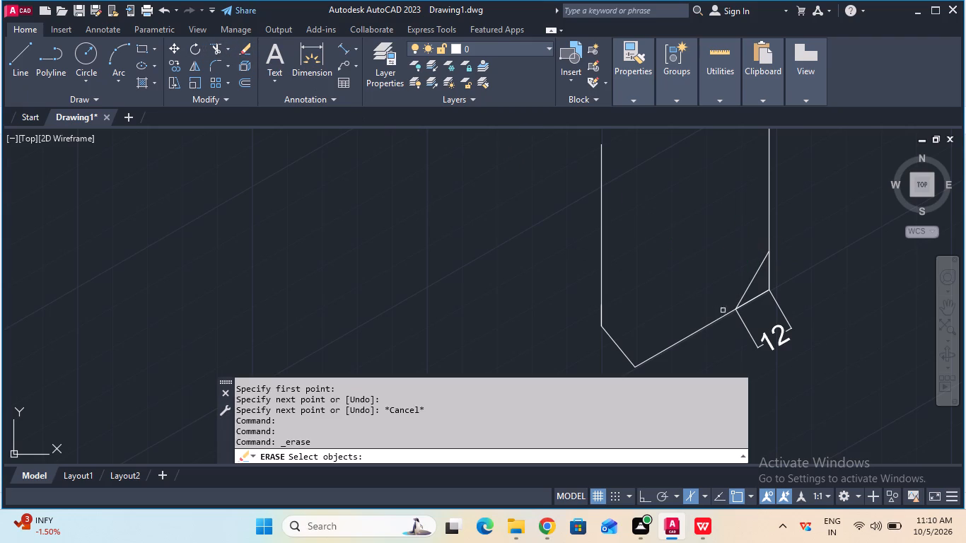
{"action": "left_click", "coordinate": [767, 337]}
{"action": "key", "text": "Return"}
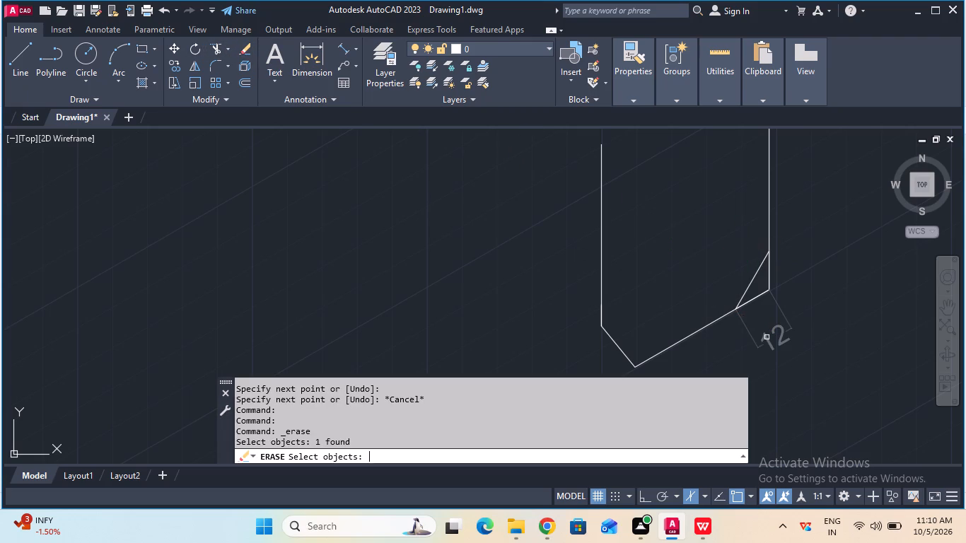
Trim away the overlapping bottom-edge and right vertical-edge portions outside the new lower-right corner cut.
{"action": "left_click", "coordinate": [218, 52]}
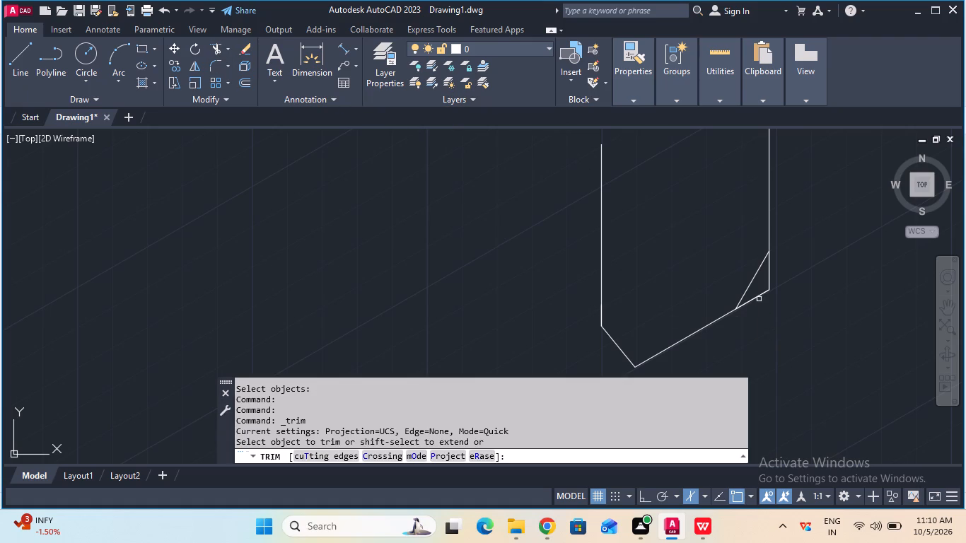
{"action": "double_click", "coordinate": [758, 296]}
{"action": "left_click", "coordinate": [753, 298]}
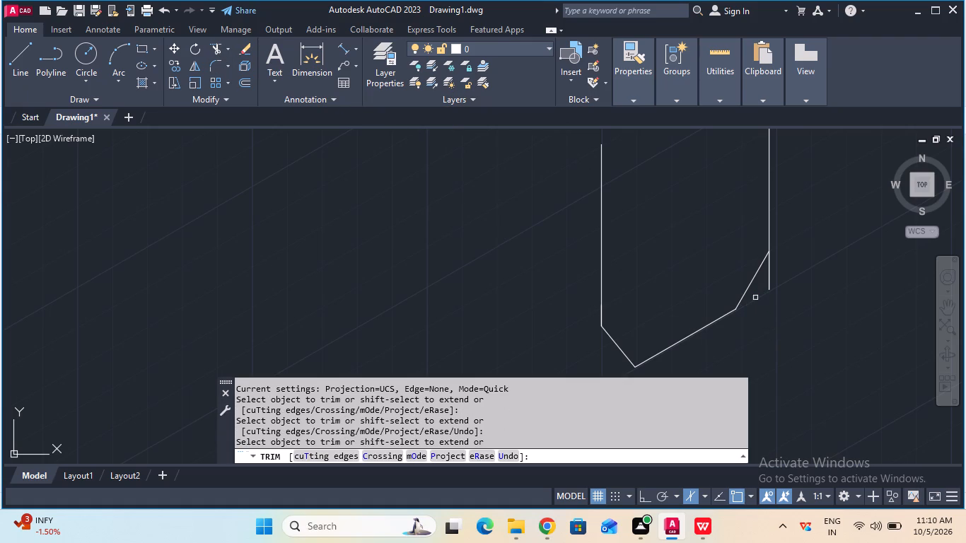
{"action": "double_click", "coordinate": [770, 287]}
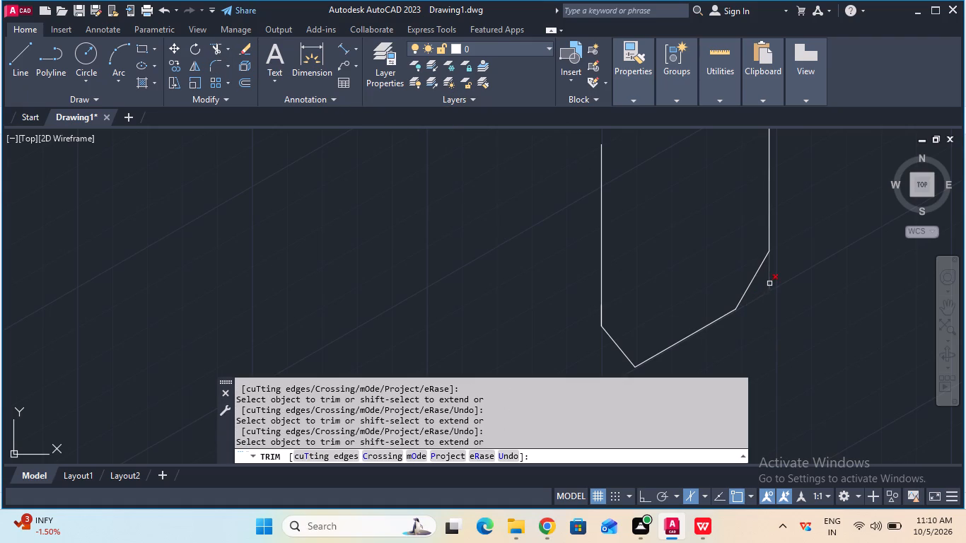
{"action": "left_click", "coordinate": [769, 284]}
{"action": "key", "text": "Escape"}
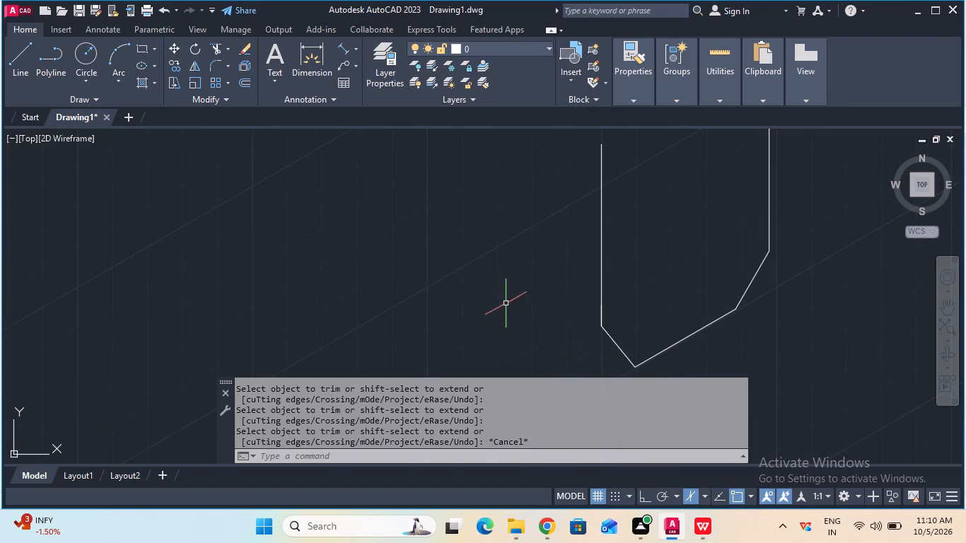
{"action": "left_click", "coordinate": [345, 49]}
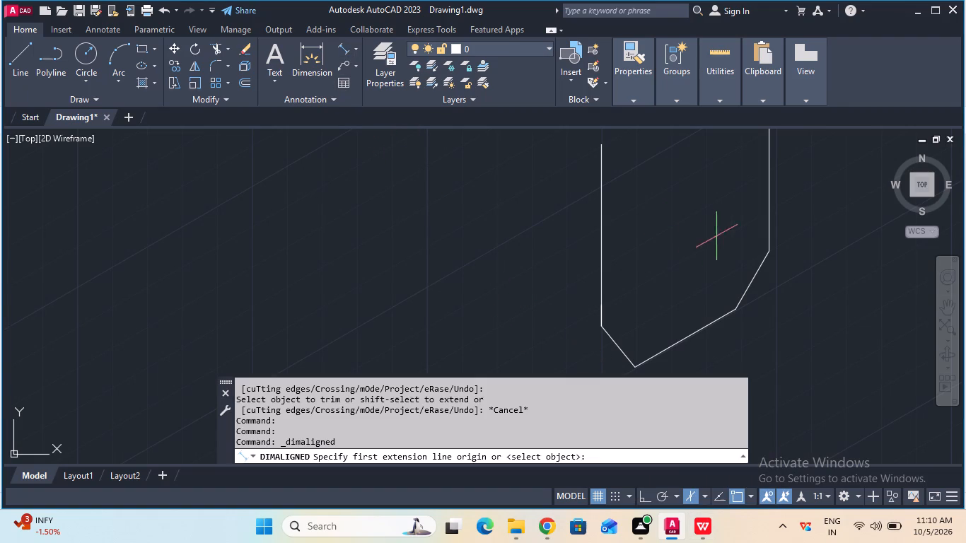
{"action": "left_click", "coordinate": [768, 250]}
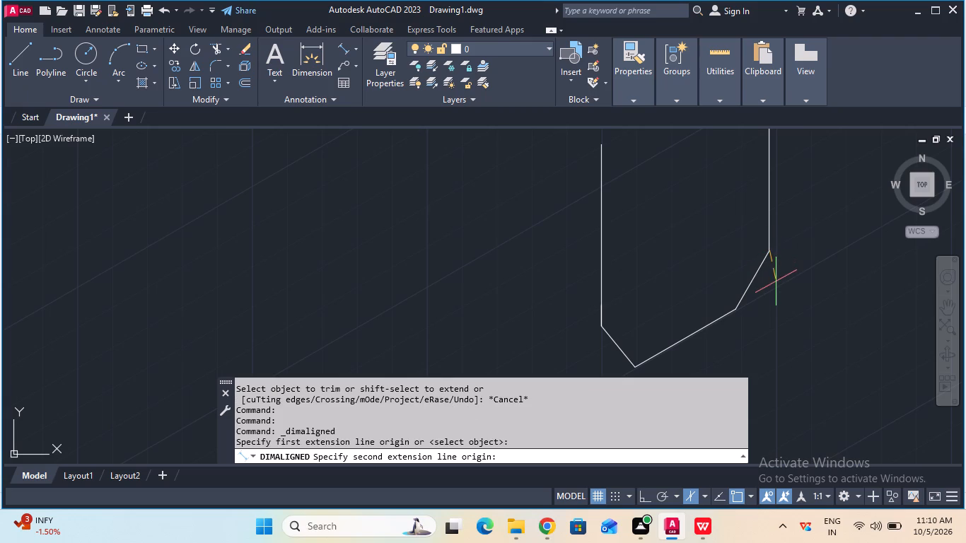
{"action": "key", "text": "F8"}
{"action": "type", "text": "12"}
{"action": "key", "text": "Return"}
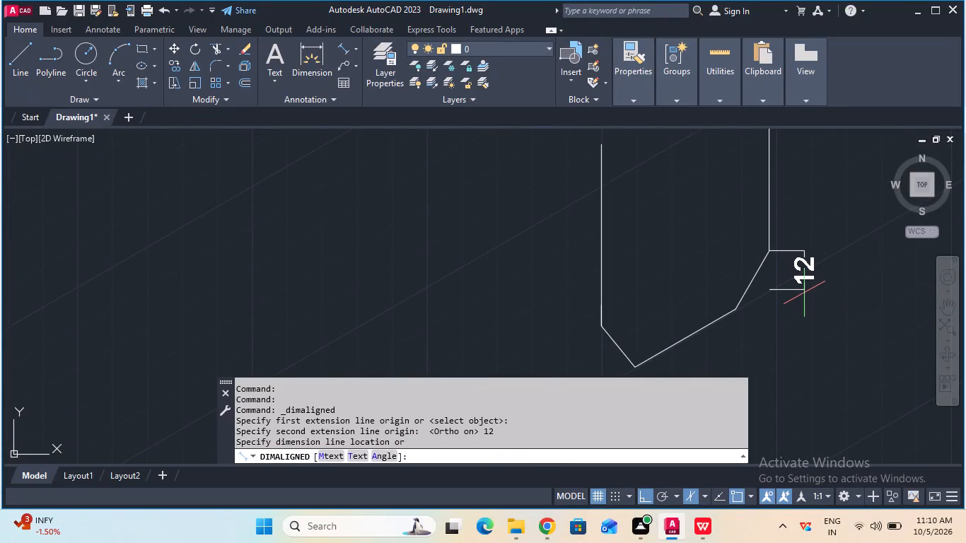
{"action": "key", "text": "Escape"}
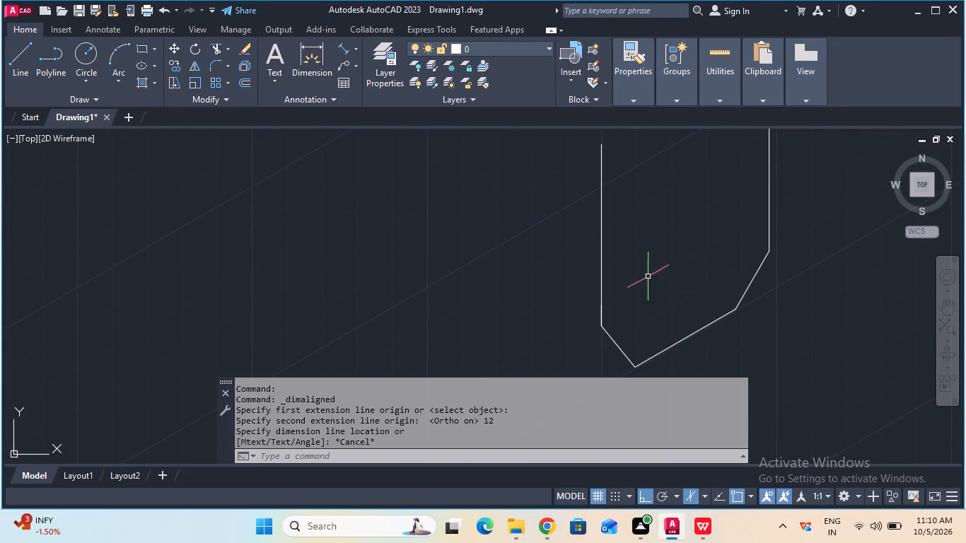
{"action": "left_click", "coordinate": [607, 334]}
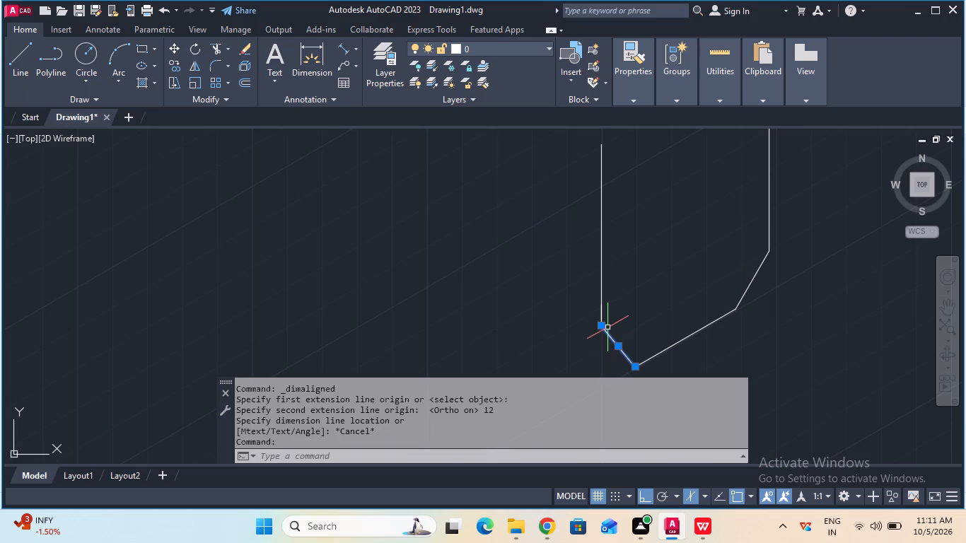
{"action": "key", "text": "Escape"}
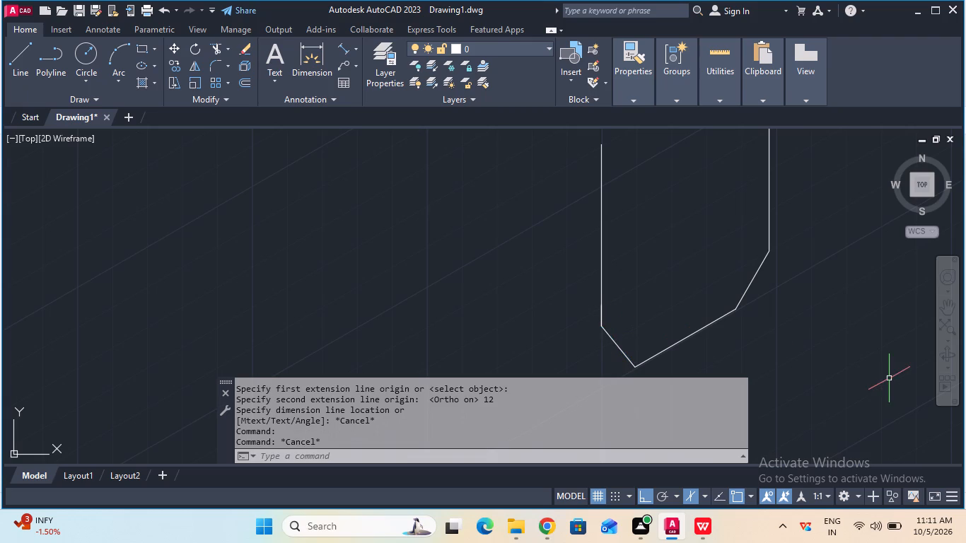
Draw a 12 mm line from the lower-left corner cut's bottom end, continuing the bottom edge down toward the original corner.
{"action": "left_click", "coordinate": [950, 309]}
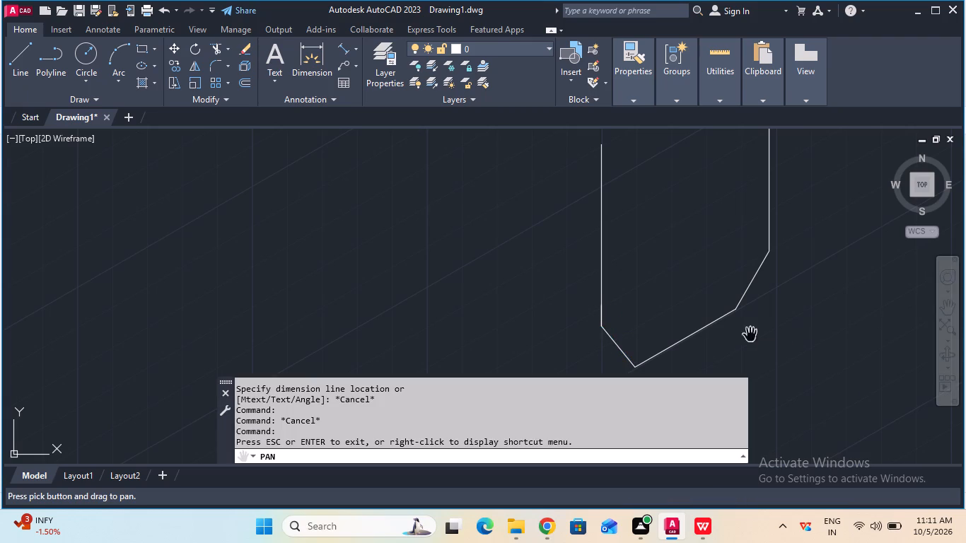
{"action": "left_click_drag", "start_coordinate": [747, 335], "coordinate": [769, 276]}
{"action": "key", "text": "Escape"}
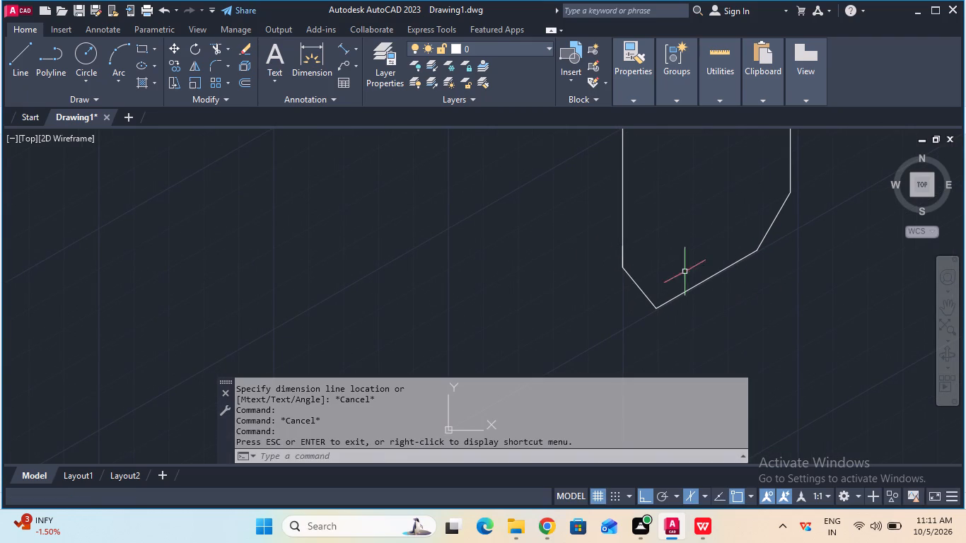
{"action": "left_click", "coordinate": [27, 71]}
{"action": "left_click", "coordinate": [655, 308]}
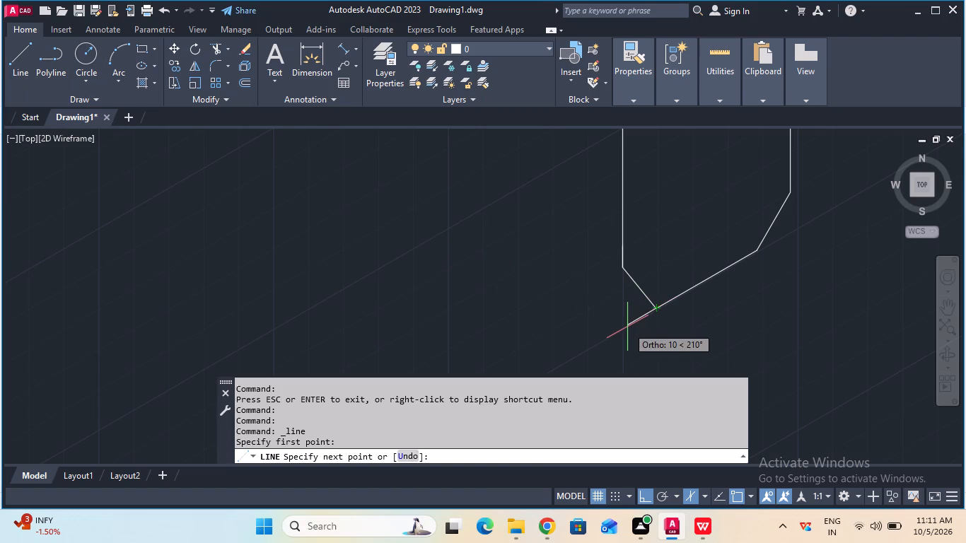
{"action": "type", "text": "12"}
{"action": "key", "text": "Return"}
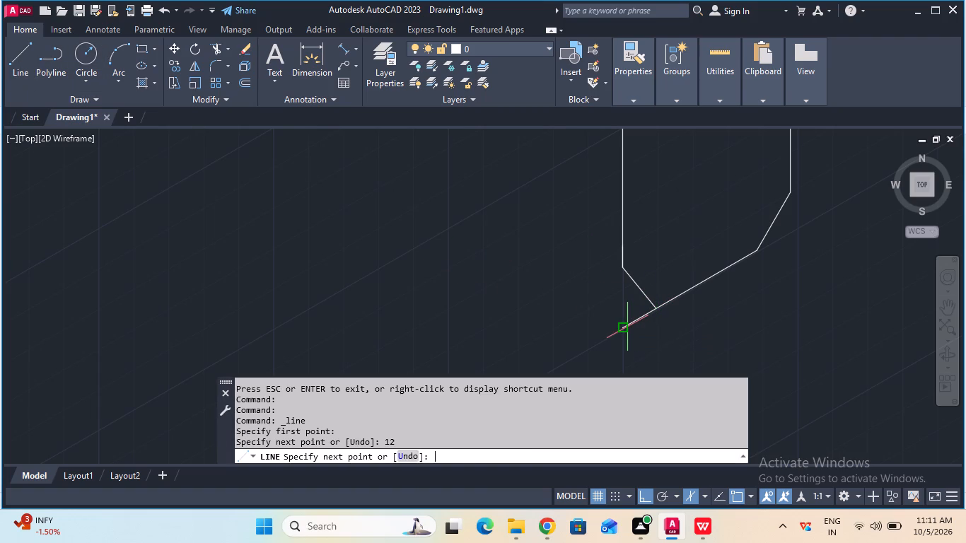
{"action": "key", "text": "Escape"}
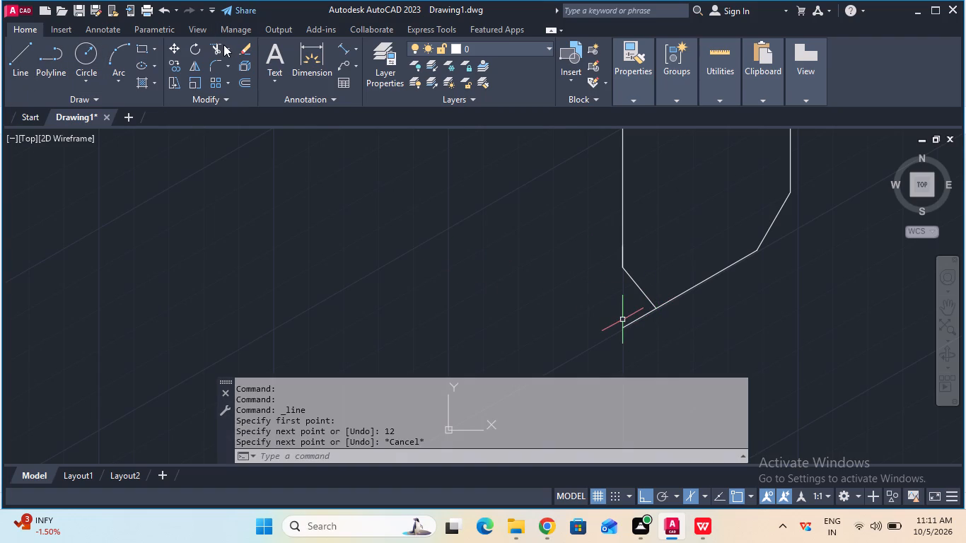
Extend the left vertical edge down to the end of the new 12 mm bottom line.
{"action": "left_click", "coordinate": [228, 45]}
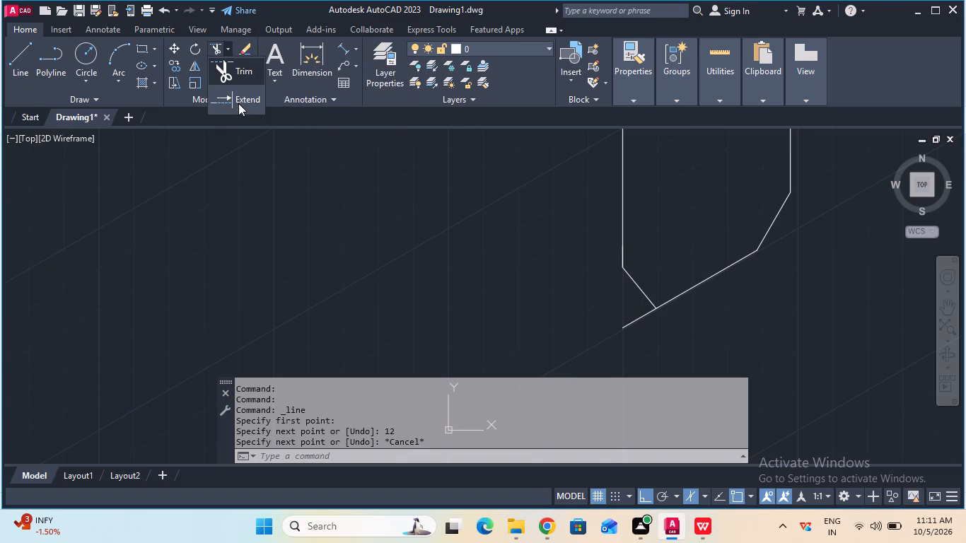
{"action": "left_click", "coordinate": [238, 103]}
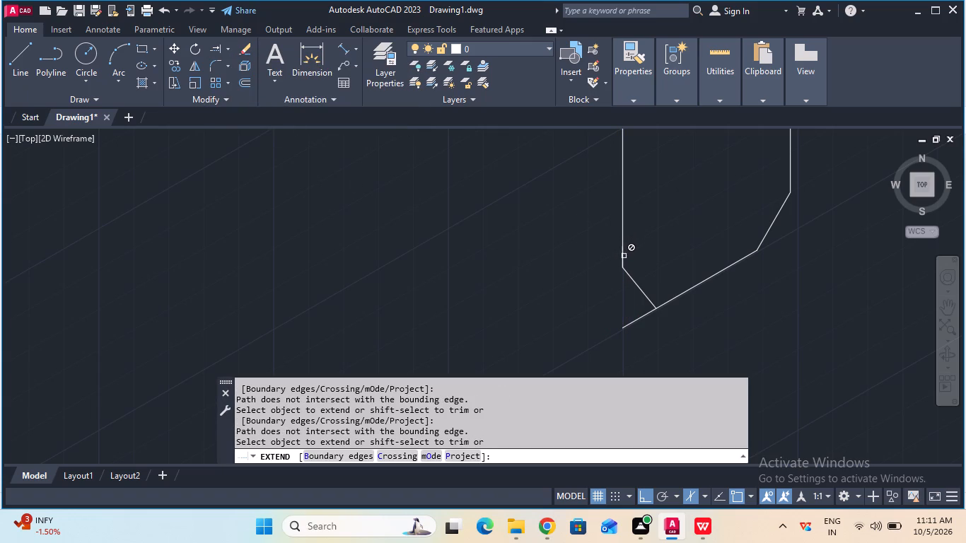
{"action": "left_click", "coordinate": [622, 260]}
{"action": "key", "text": "Escape"}
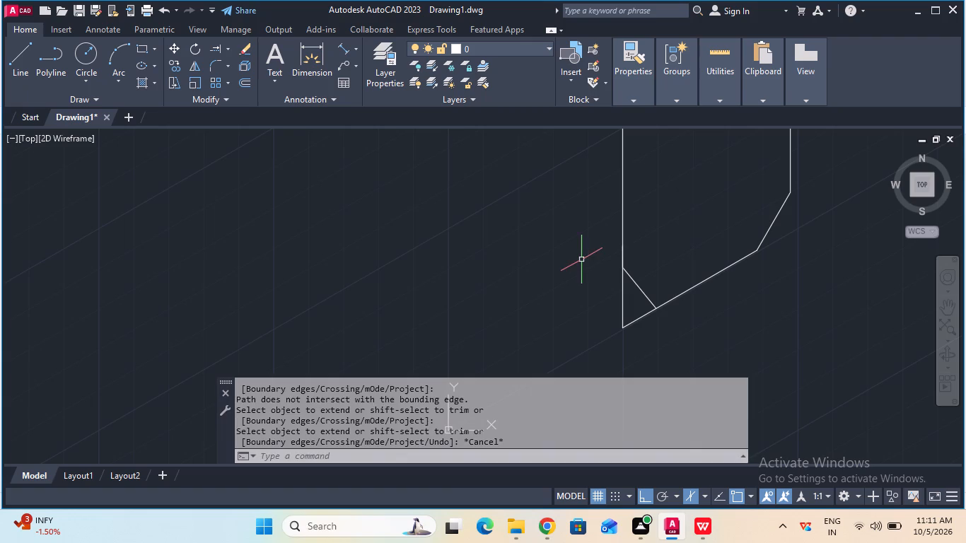
Trim away the old diagonal cut line at the lower-left corner.
{"action": "left_click", "coordinate": [227, 49]}
{"action": "left_click", "coordinate": [231, 67]}
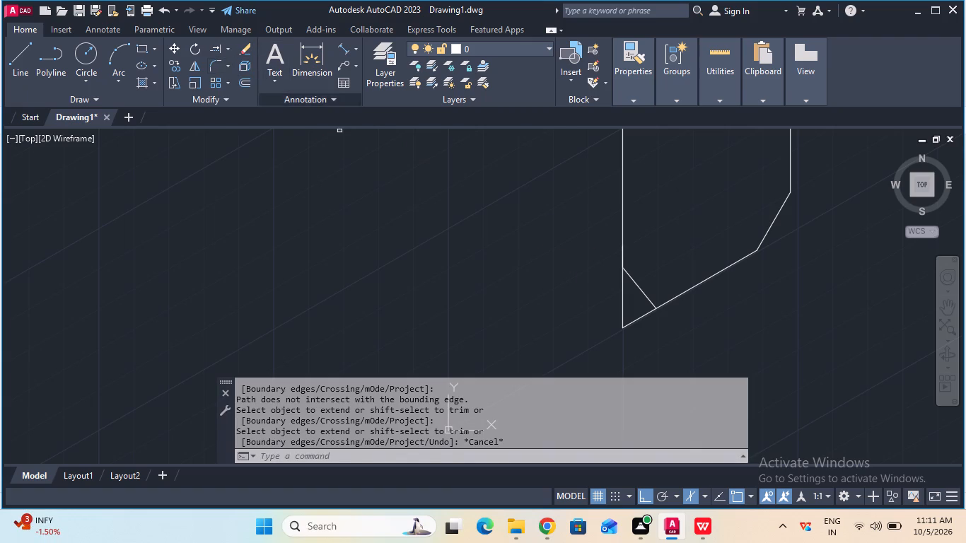
{"action": "left_click", "coordinate": [636, 286]}
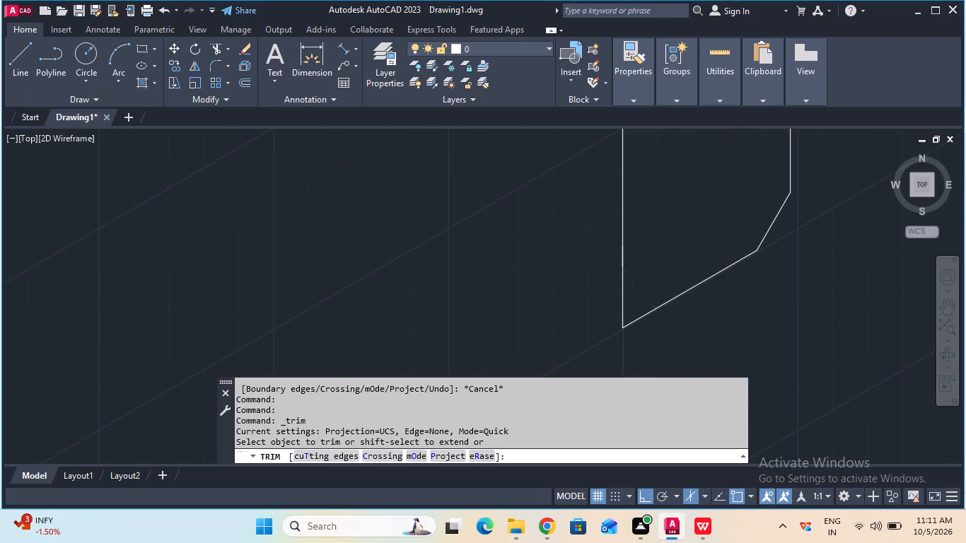
{"action": "key", "text": "Escape"}
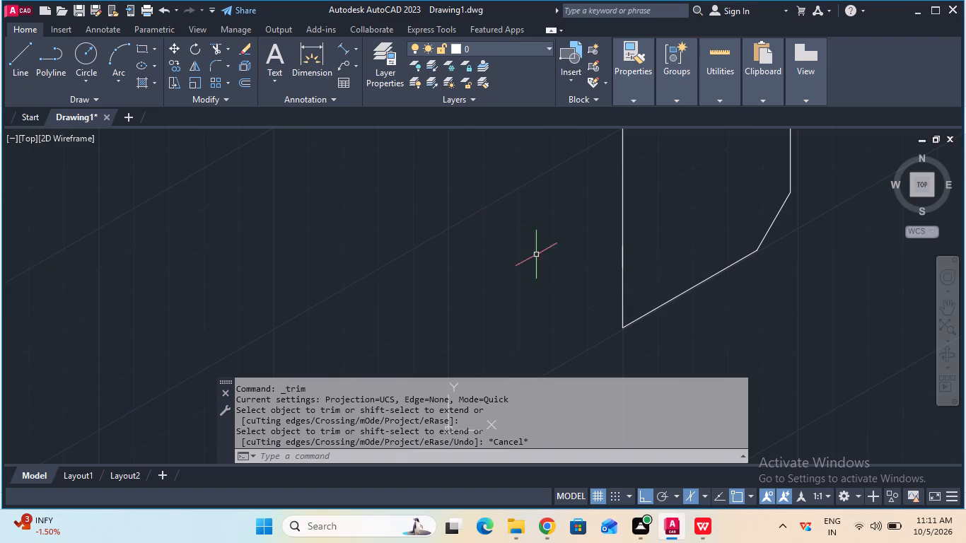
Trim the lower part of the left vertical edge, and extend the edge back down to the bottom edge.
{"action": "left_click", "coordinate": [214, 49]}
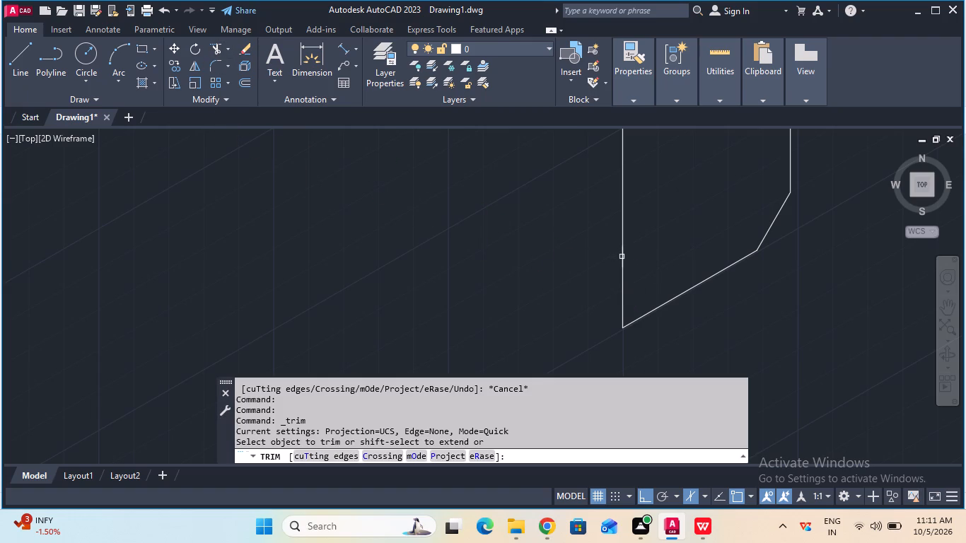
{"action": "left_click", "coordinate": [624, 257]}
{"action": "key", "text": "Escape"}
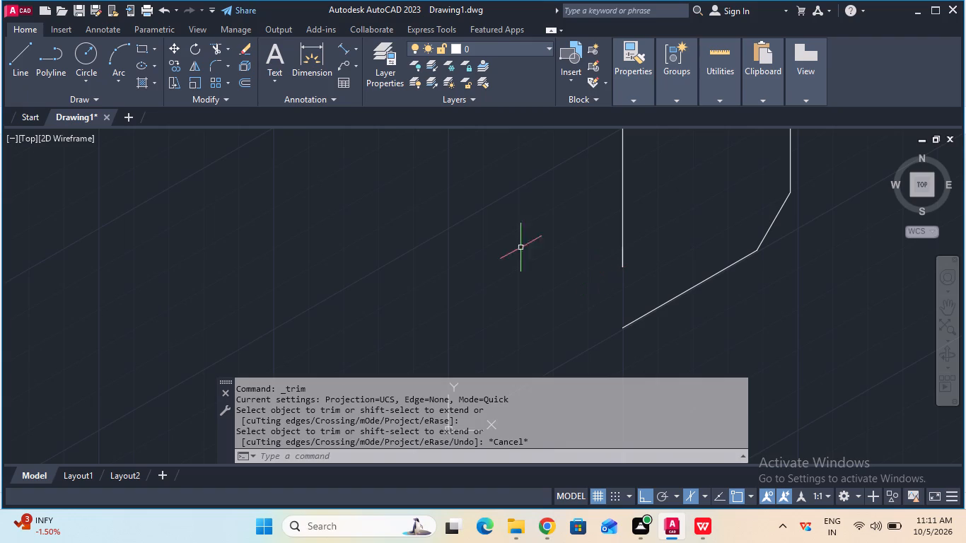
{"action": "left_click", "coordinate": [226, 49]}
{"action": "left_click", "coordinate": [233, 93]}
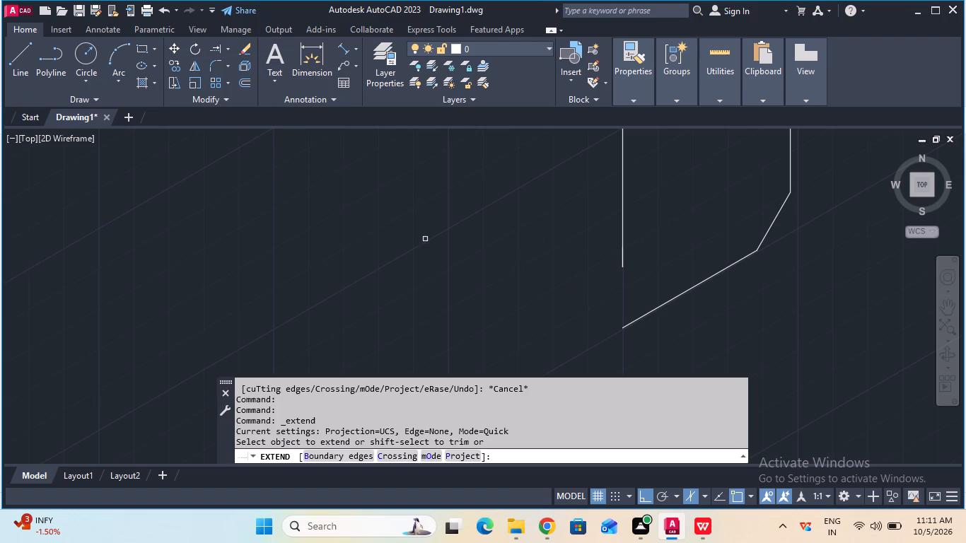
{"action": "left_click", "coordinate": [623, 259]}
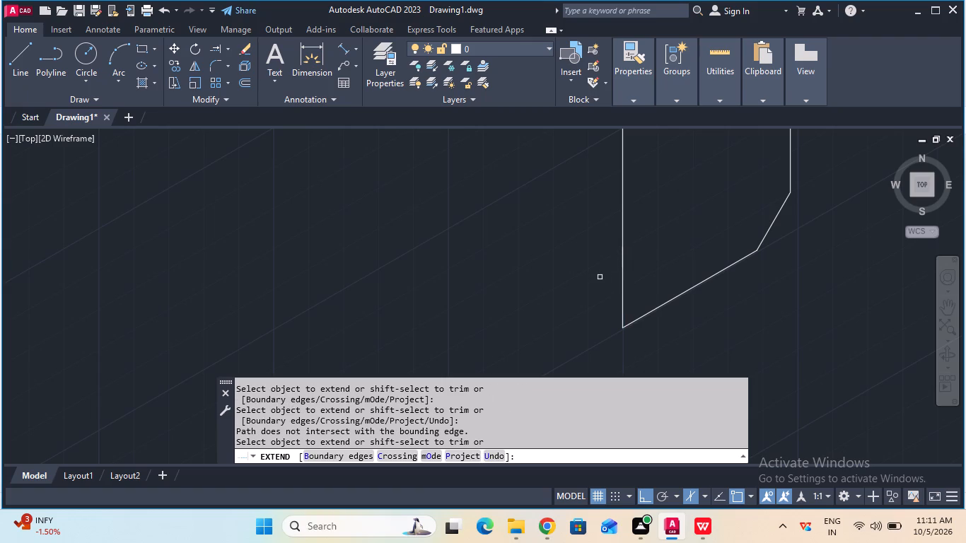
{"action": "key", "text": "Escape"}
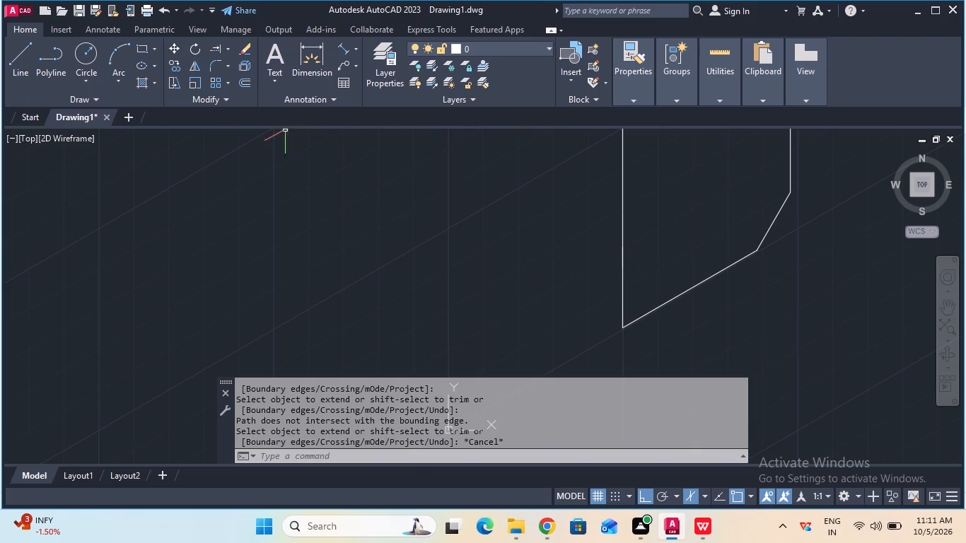
Draw a 12 mm line up from the lower-left corner along the left vertical edge.
{"action": "left_click", "coordinate": [26, 54]}
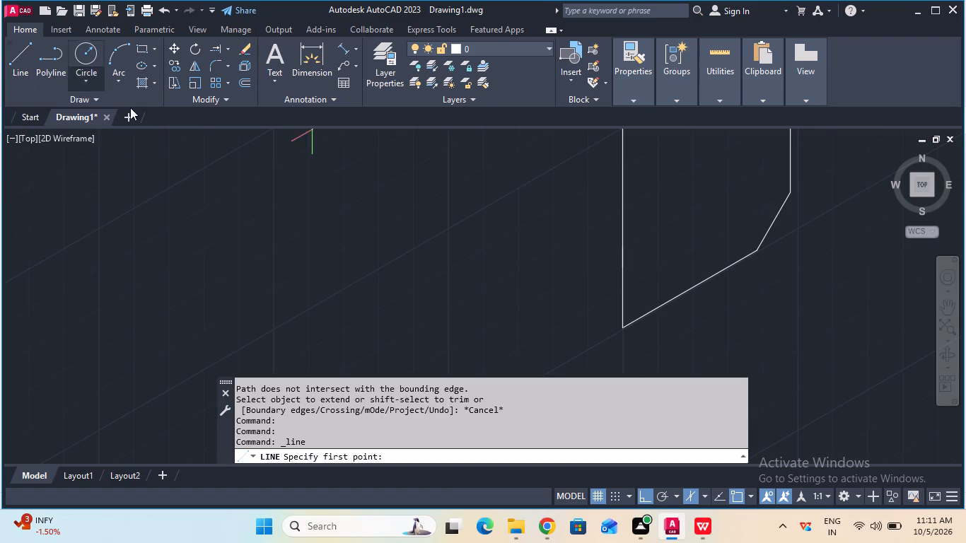
{"action": "left_click", "coordinate": [626, 327]}
{"action": "type", "text": "12"}
{"action": "key", "text": "Return"}
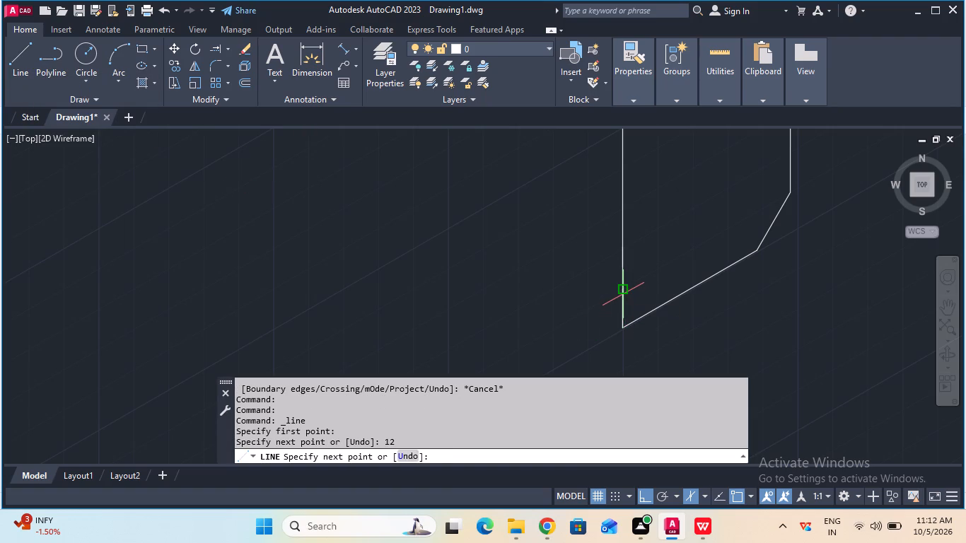
{"action": "key", "text": "Escape"}
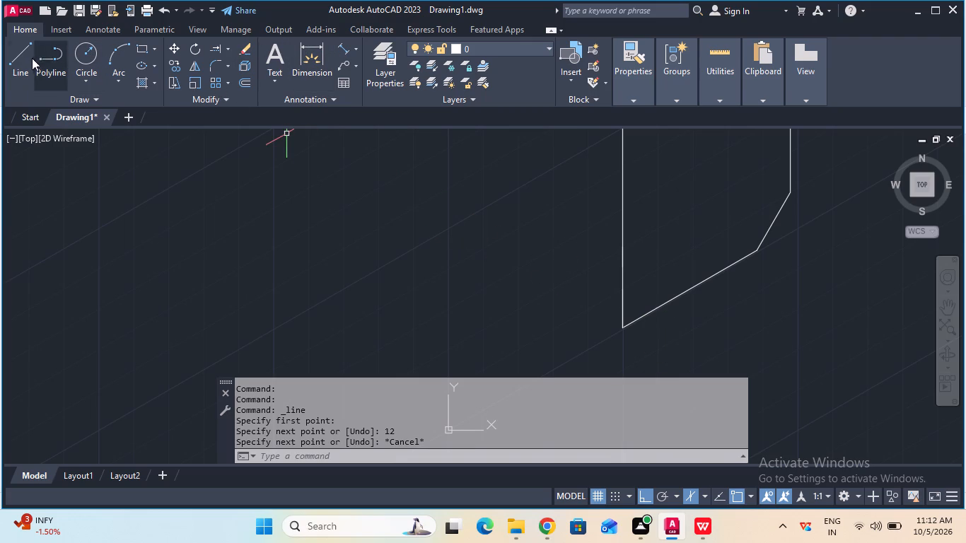
Turn Ortho off and draw a corner-cut line from the left edge's 12 mm point to the bottom edge's 12 mm point.
{"action": "key", "text": "F8"}
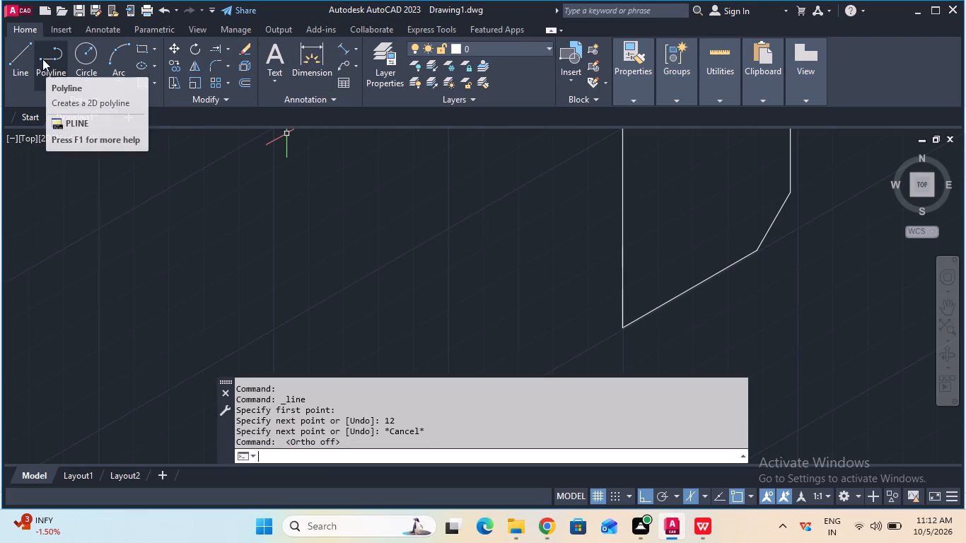
{"action": "left_click", "coordinate": [14, 55]}
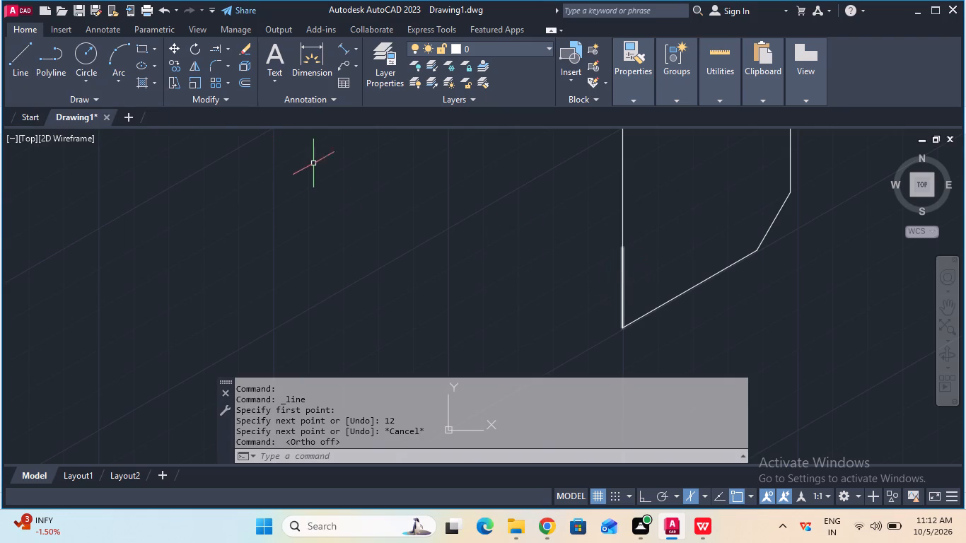
{"action": "left_click", "coordinate": [13, 62]}
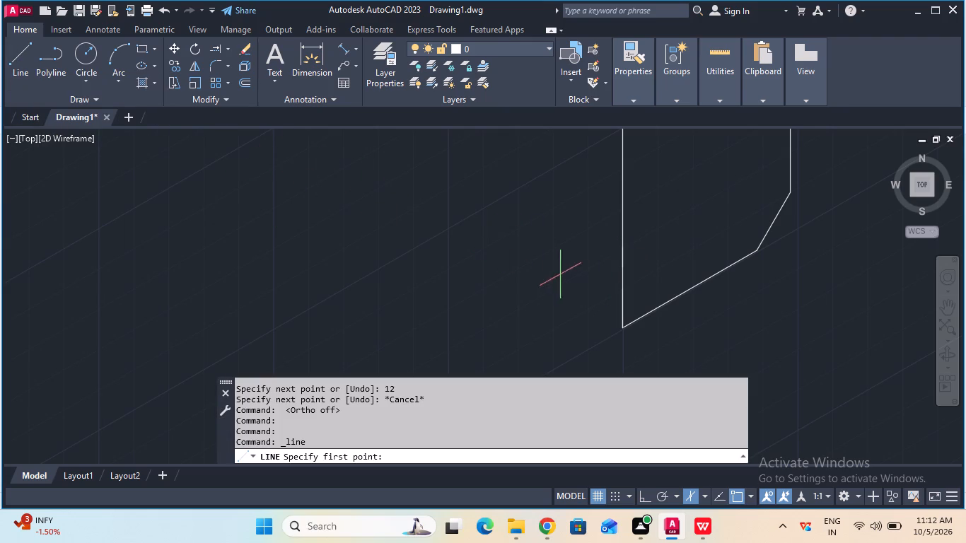
{"action": "left_click", "coordinate": [620, 284]}
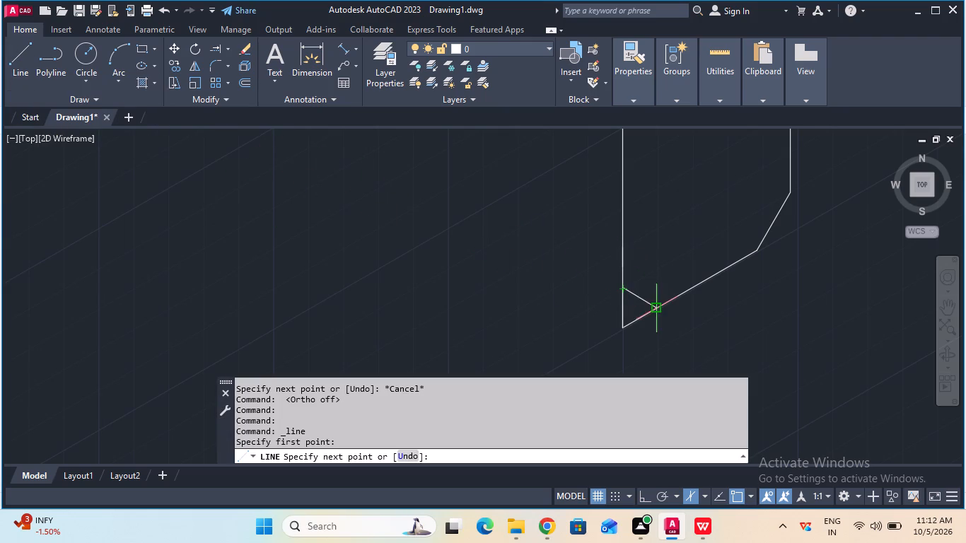
{"action": "left_click", "coordinate": [656, 304]}
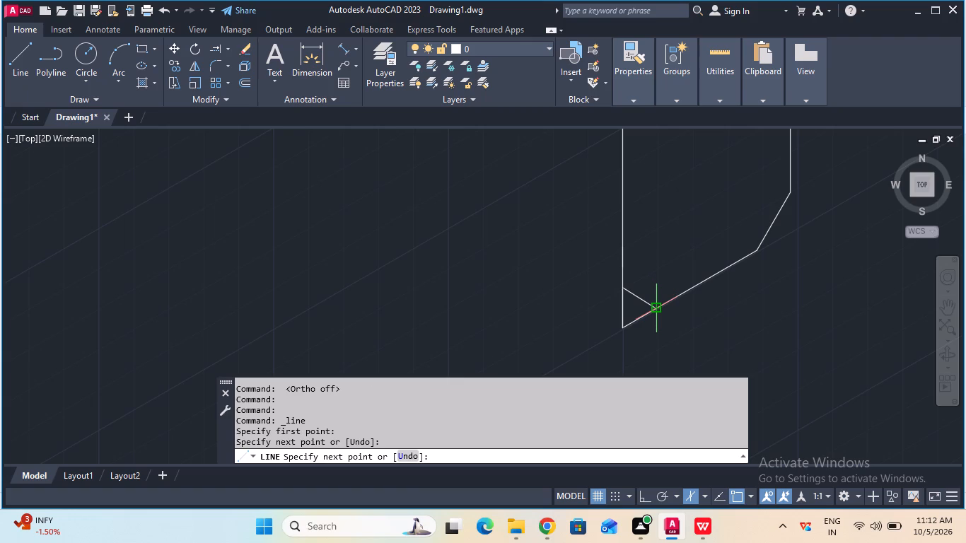
{"action": "key", "text": "Escape"}
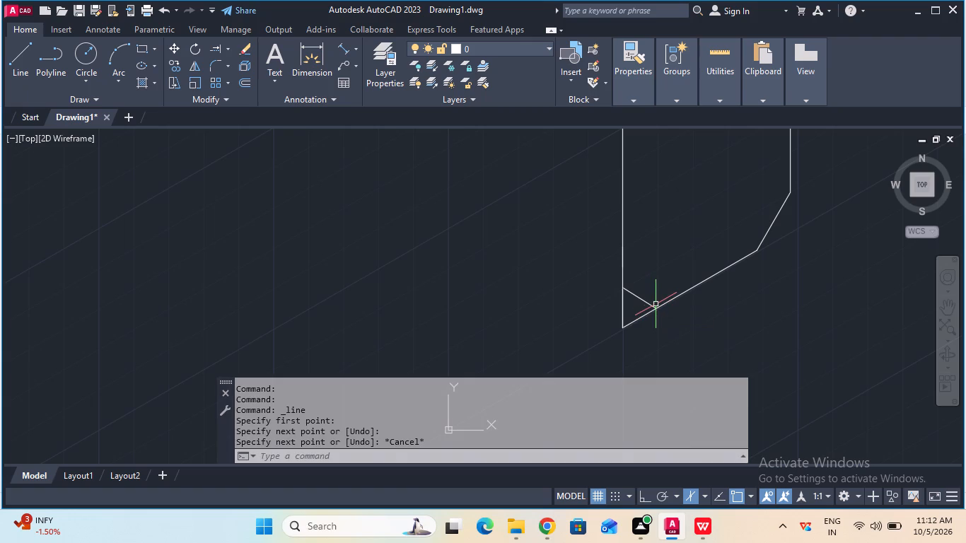
Check the lengths of both legs of the lower-left corner cut with temporary aligned dimensions, without placing them.
{"action": "left_click", "coordinate": [346, 46]}
{"action": "left_click", "coordinate": [620, 326]}
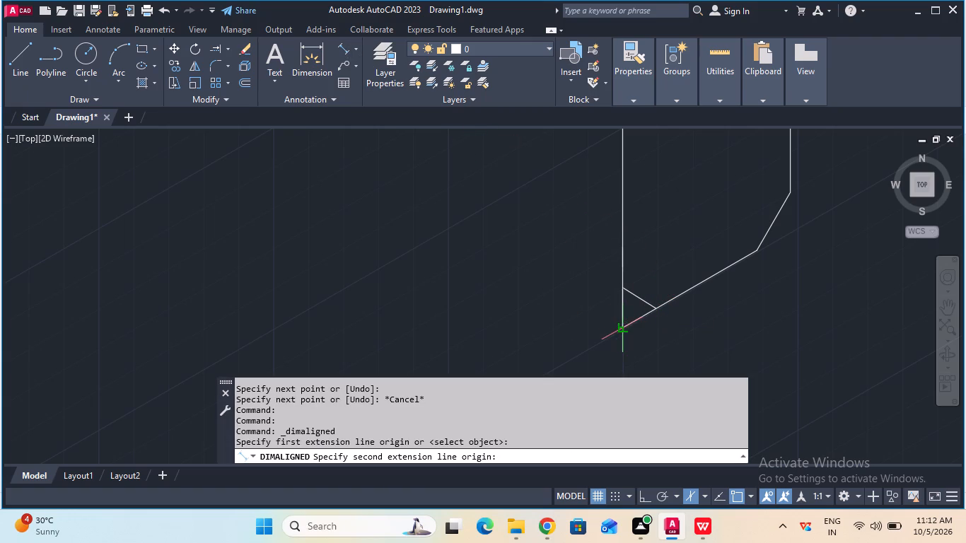
{"action": "left_click", "coordinate": [653, 305]}
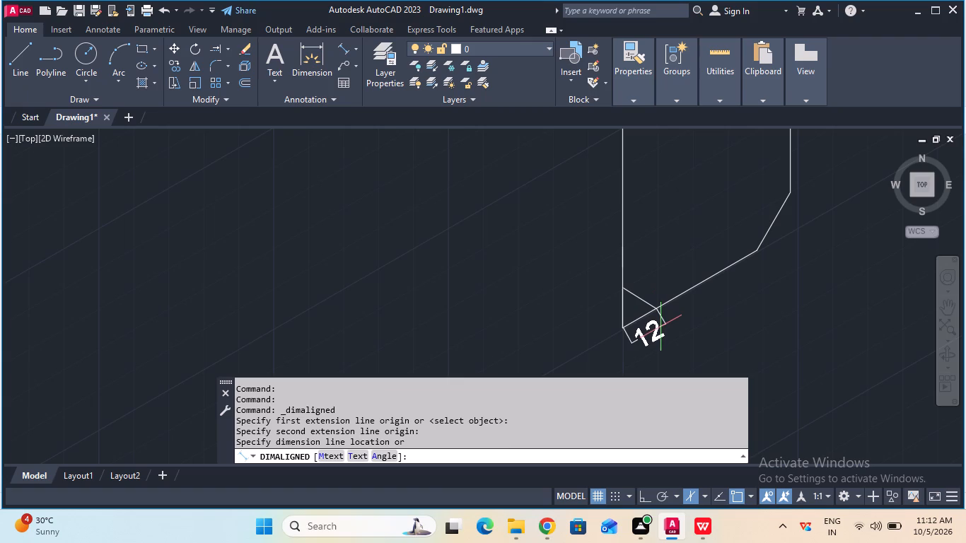
{"action": "key", "text": "Escape"}
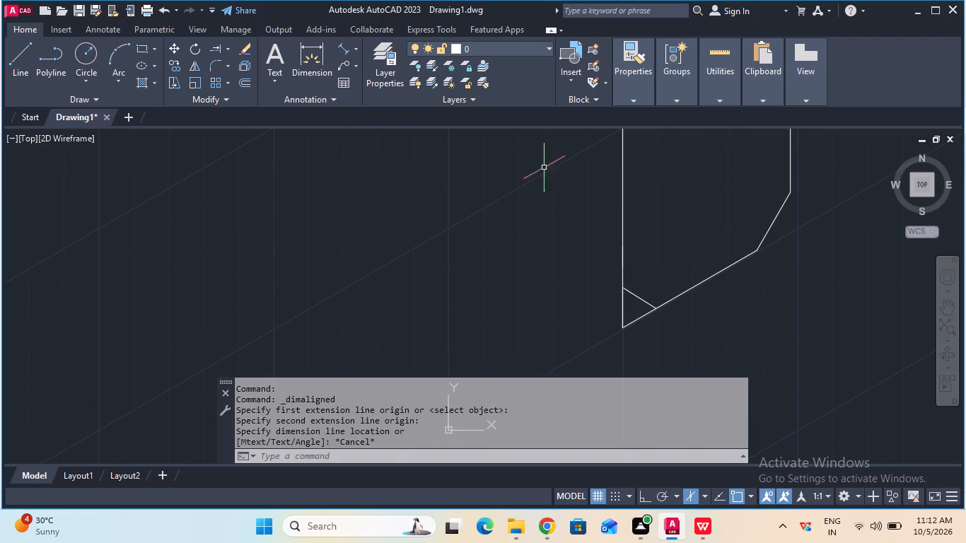
{"action": "left_click", "coordinate": [347, 51]}
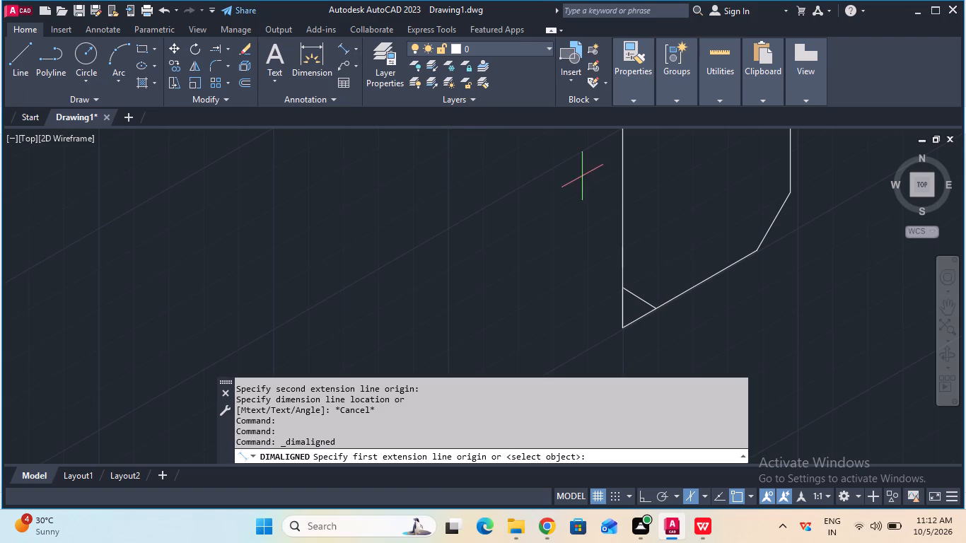
{"action": "left_click", "coordinate": [622, 286]}
{"action": "left_click", "coordinate": [622, 327]}
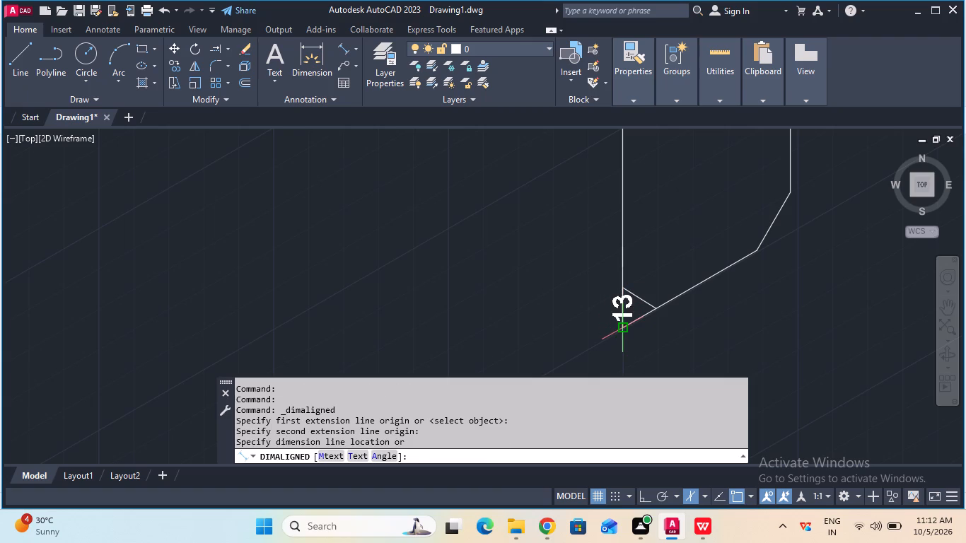
{"action": "key", "text": "Escape"}
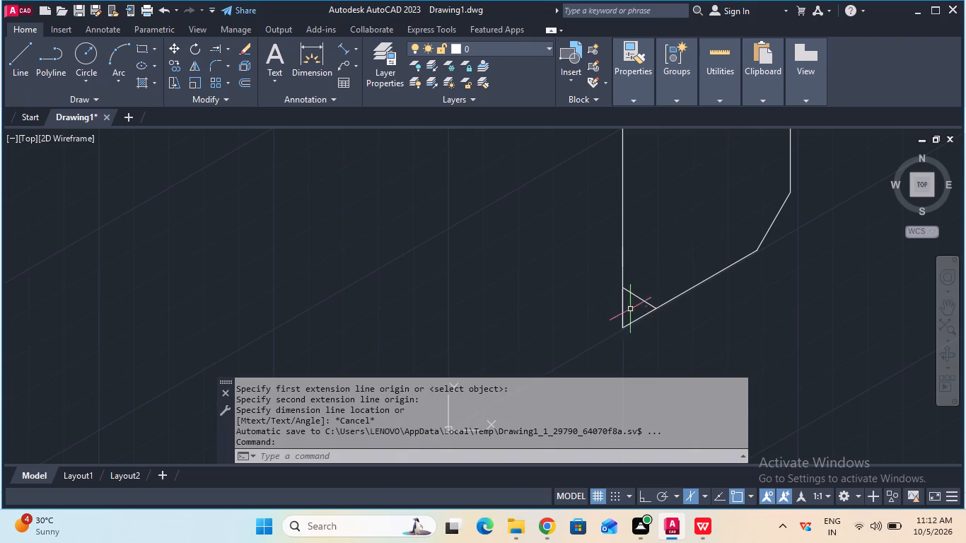
Trim away the lower-left corner-cut line and redraw it from the 12 mm point on the left edge to the 12 mm point on the bottom edge.
{"action": "left_click", "coordinate": [231, 51]}
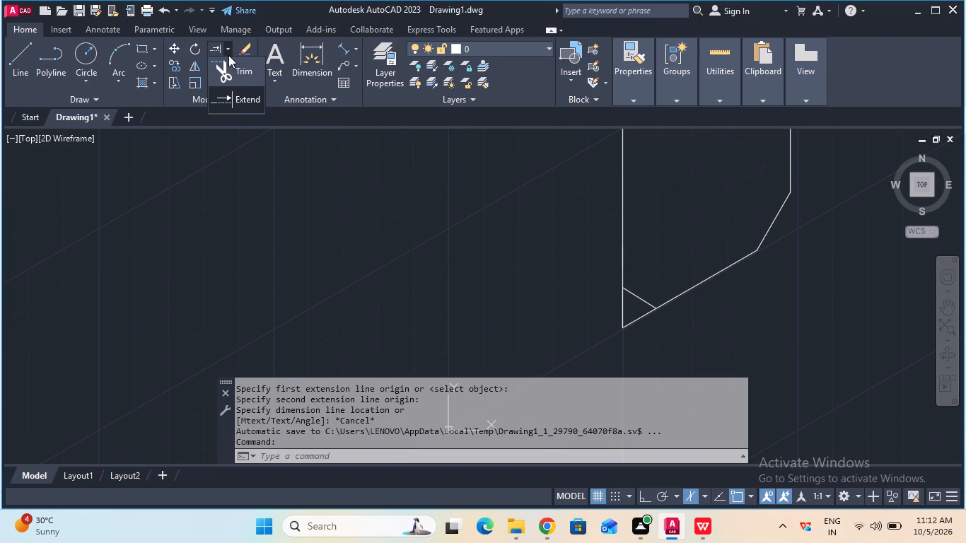
{"action": "left_click", "coordinate": [231, 66]}
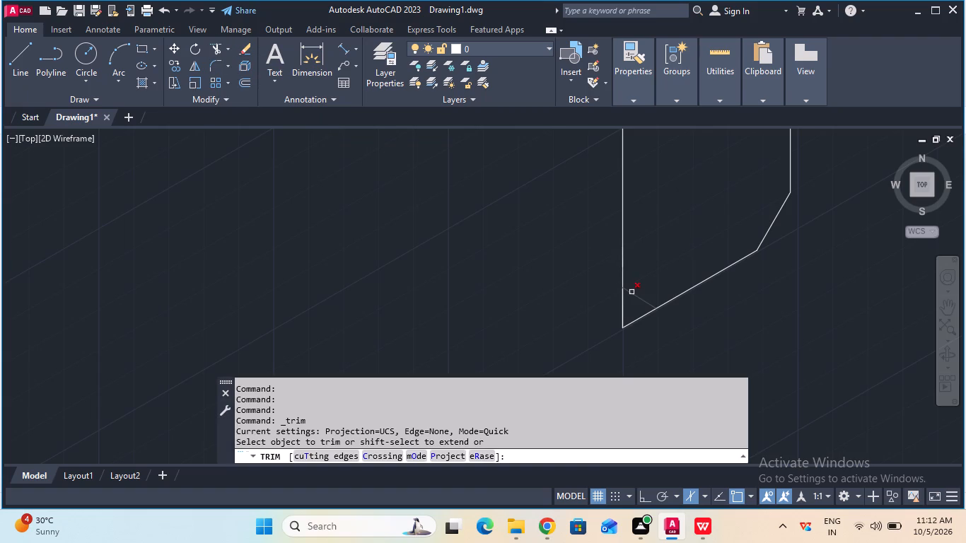
{"action": "left_click", "coordinate": [632, 293]}
{"action": "key", "text": "Escape"}
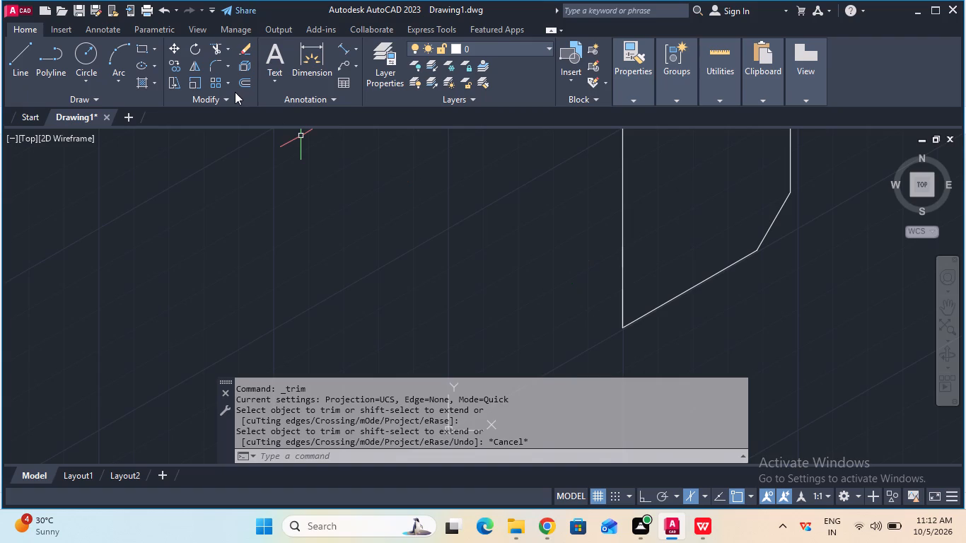
{"action": "left_click", "coordinate": [33, 66]}
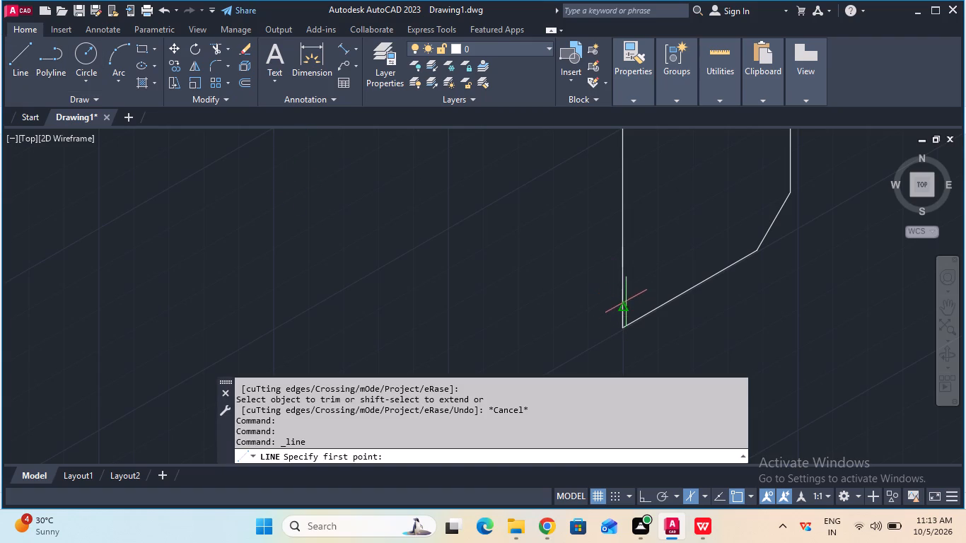
{"action": "left_click", "coordinate": [624, 290]}
{"action": "left_click", "coordinate": [655, 311]}
{"action": "key", "text": "Escape"}
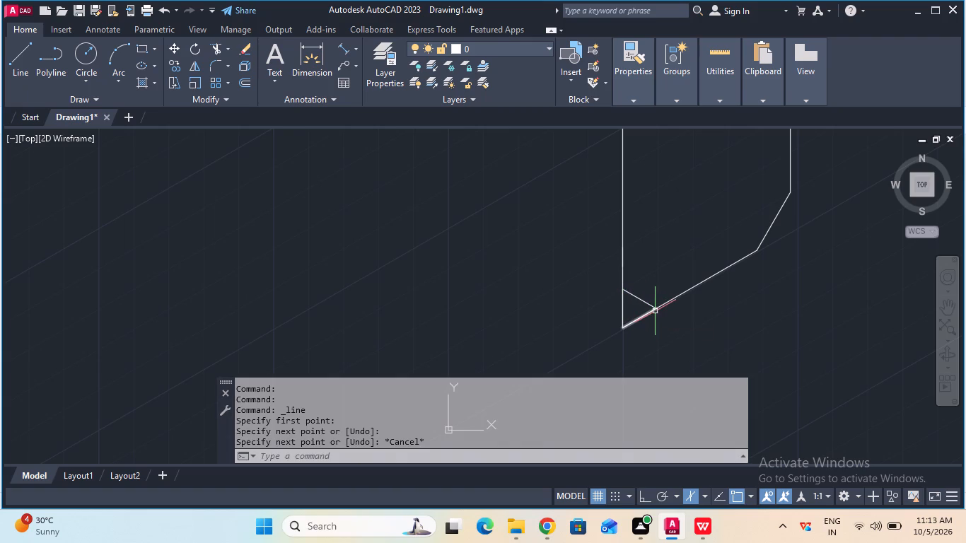
Check the vertical leg of the lower-left corner cut with a temporary aligned dimension, without placing it.
{"action": "left_click", "coordinate": [339, 50]}
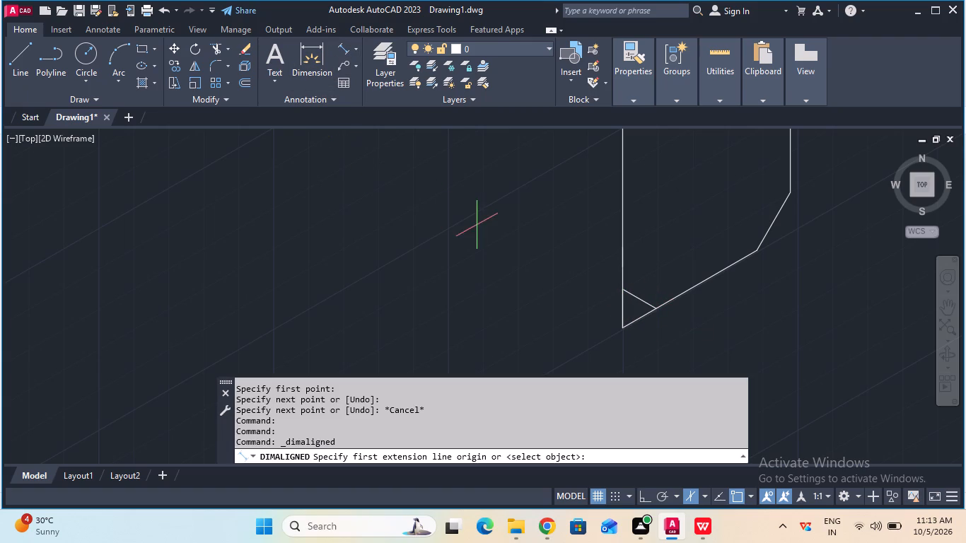
{"action": "left_click", "coordinate": [627, 292]}
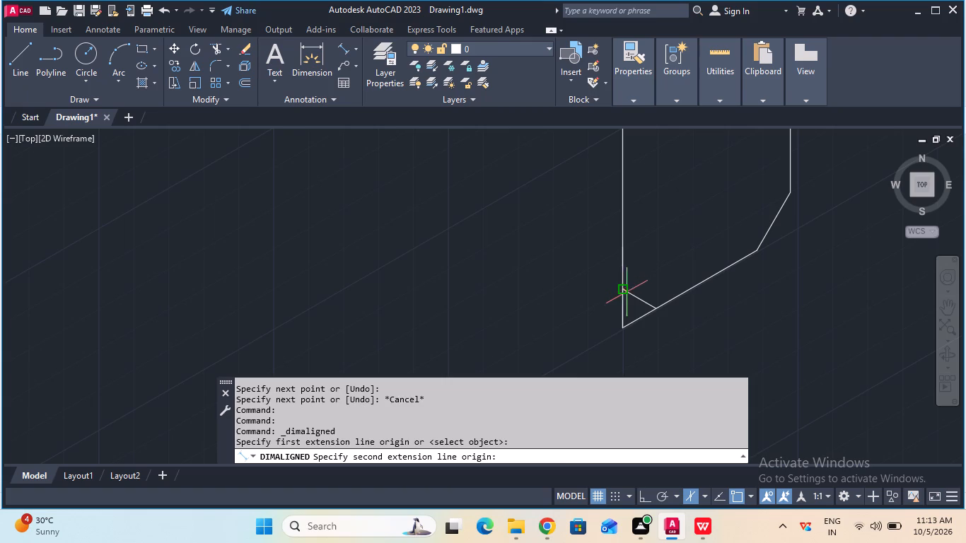
{"action": "left_click", "coordinate": [627, 329]}
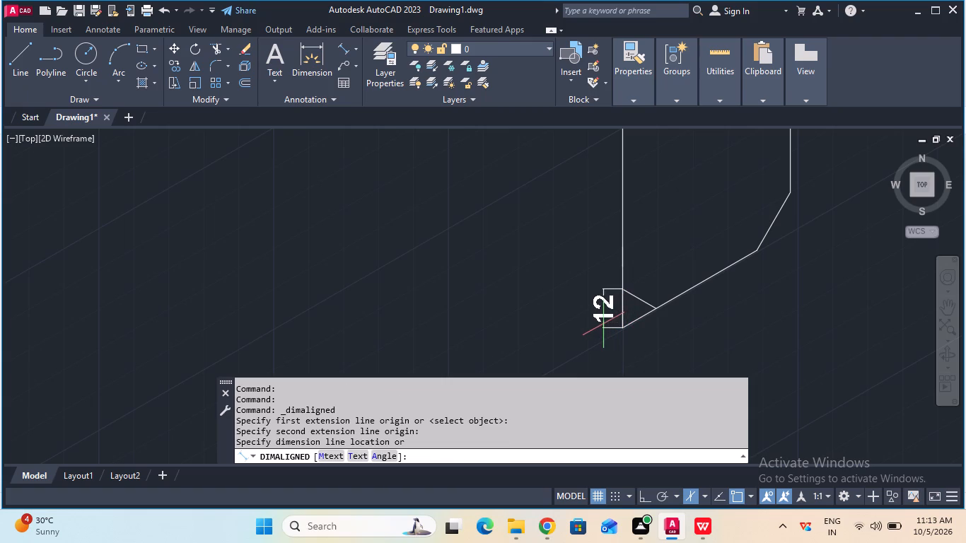
{"action": "key", "text": "Escape"}
Trim off the vertical and bottom edge pieces outside the lower-left corner cut.
{"action": "left_click", "coordinate": [220, 52]}
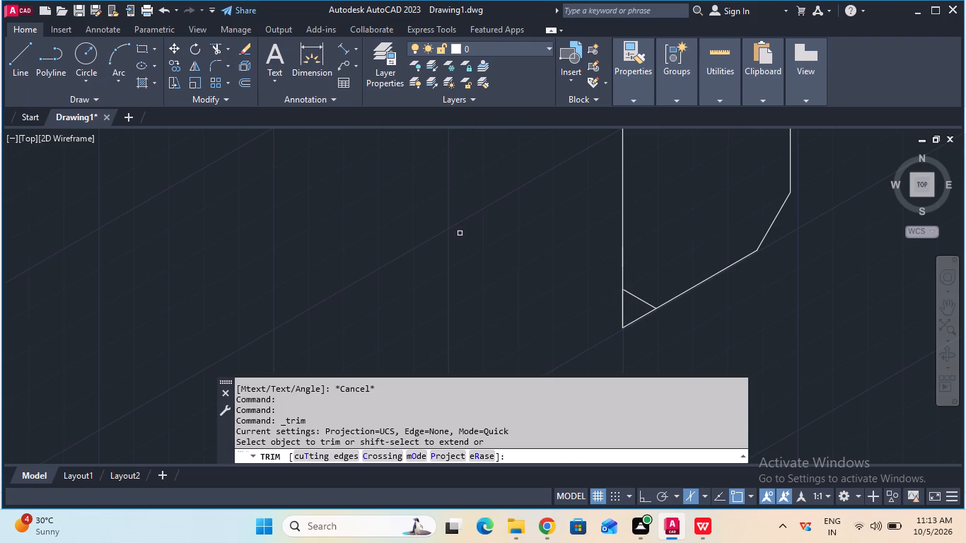
{"action": "left_click", "coordinate": [622, 317]}
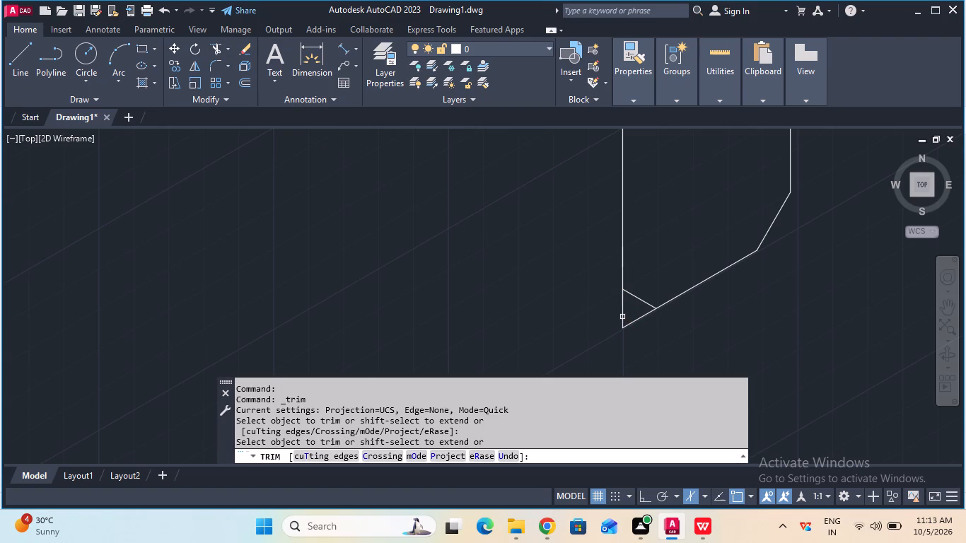
{"action": "left_click", "coordinate": [622, 317]}
{"action": "left_click", "coordinate": [634, 323]}
{"action": "key", "text": "Escape"}
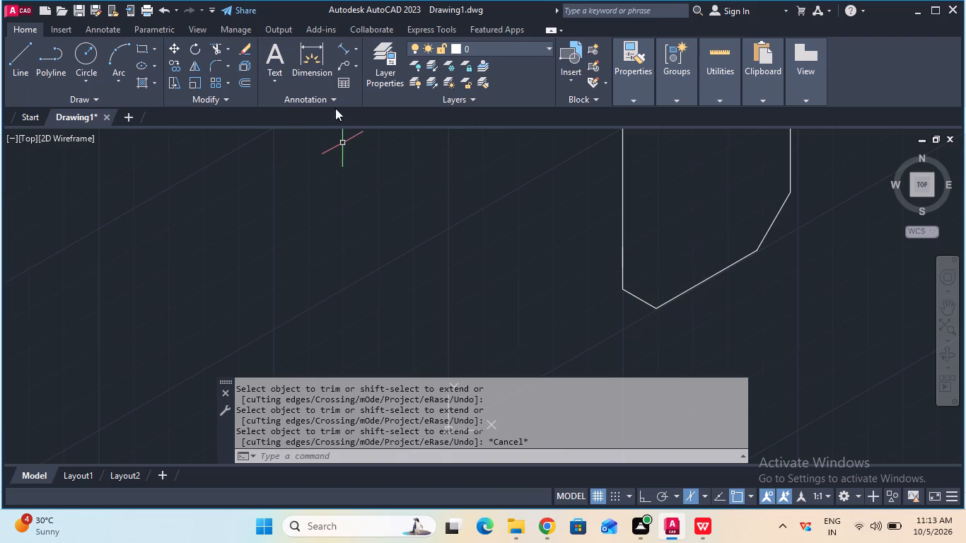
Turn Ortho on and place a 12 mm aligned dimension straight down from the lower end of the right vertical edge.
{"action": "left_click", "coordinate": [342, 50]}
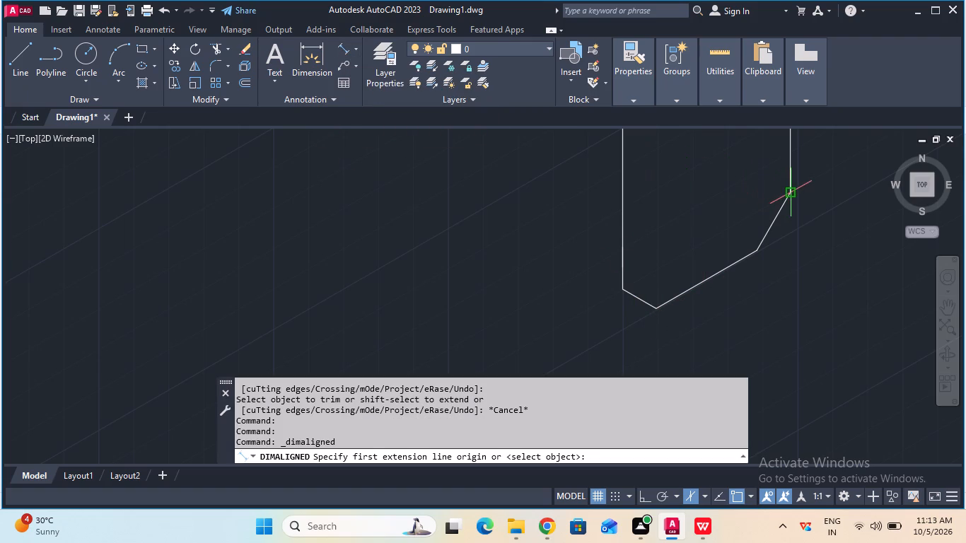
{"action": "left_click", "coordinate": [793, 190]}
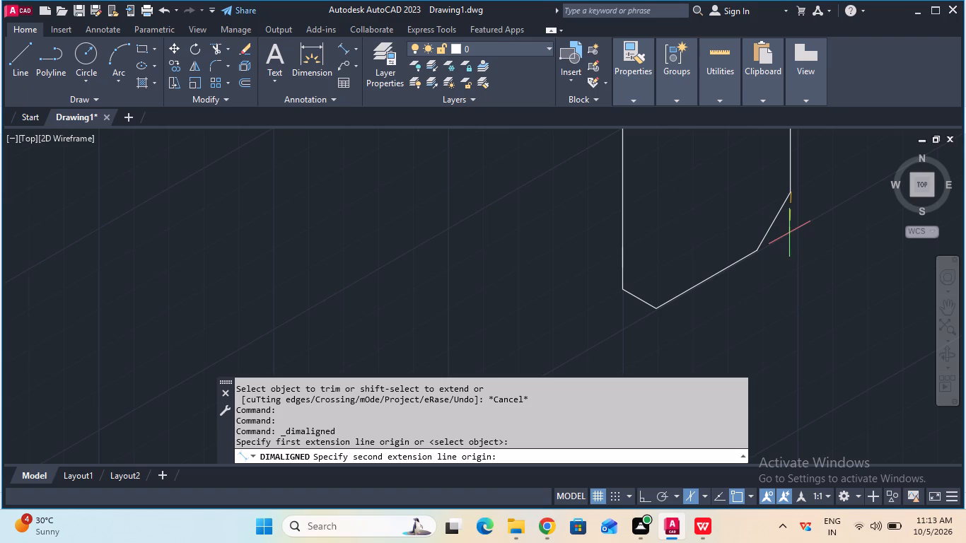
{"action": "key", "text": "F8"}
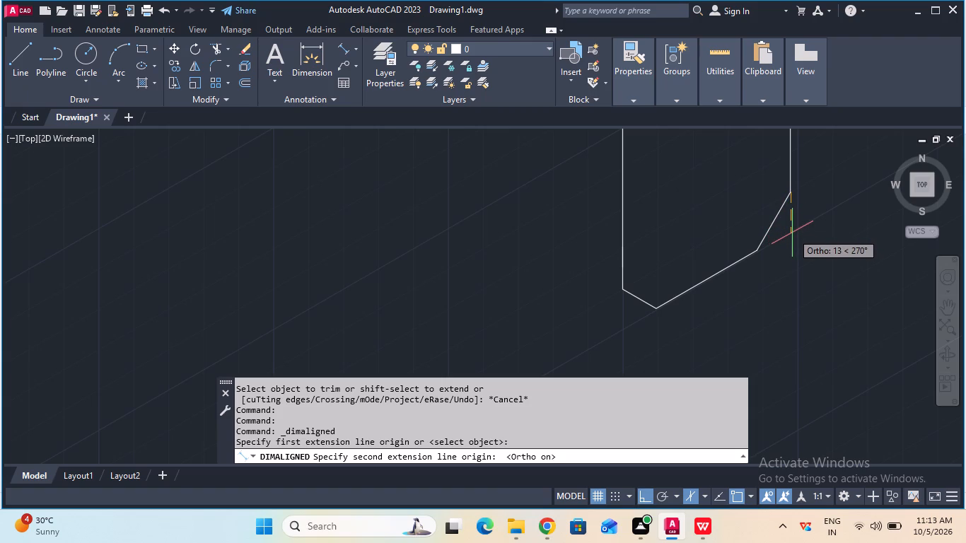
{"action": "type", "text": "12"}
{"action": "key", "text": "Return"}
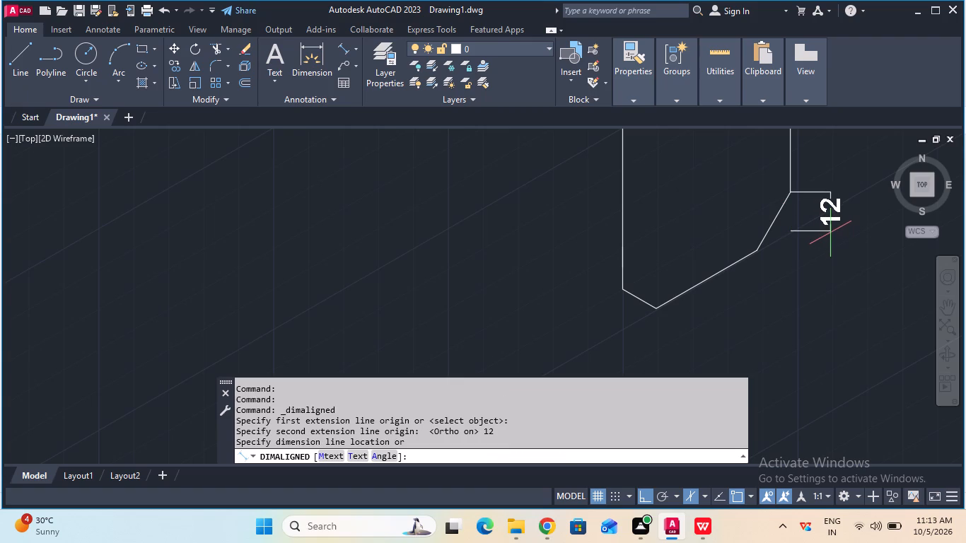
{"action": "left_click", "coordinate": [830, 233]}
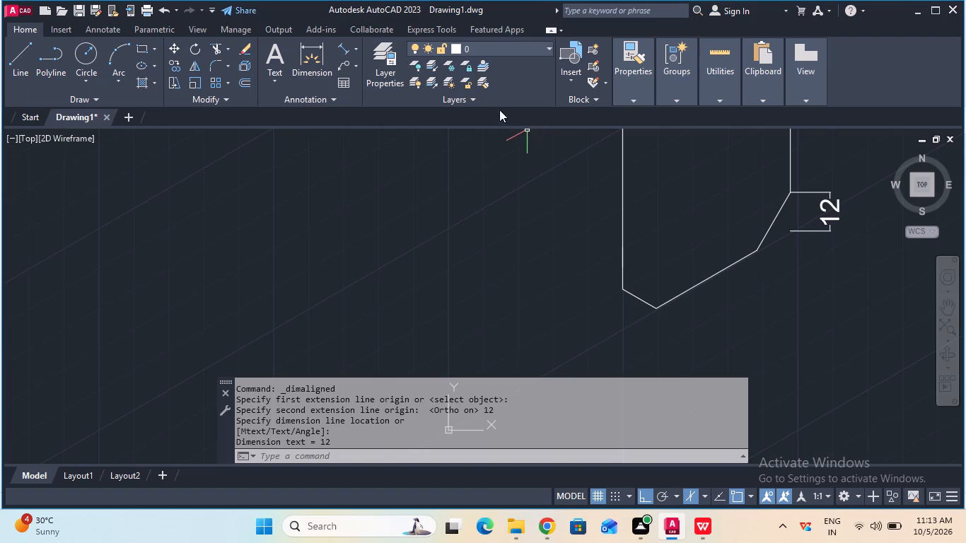
Check the bottom leg of the lower-right corner cut with a temporary 12 mm aligned dimension from the bottom edge's end, without placing it.
{"action": "left_click", "coordinate": [340, 39]}
{"action": "double_click", "coordinate": [343, 45]}
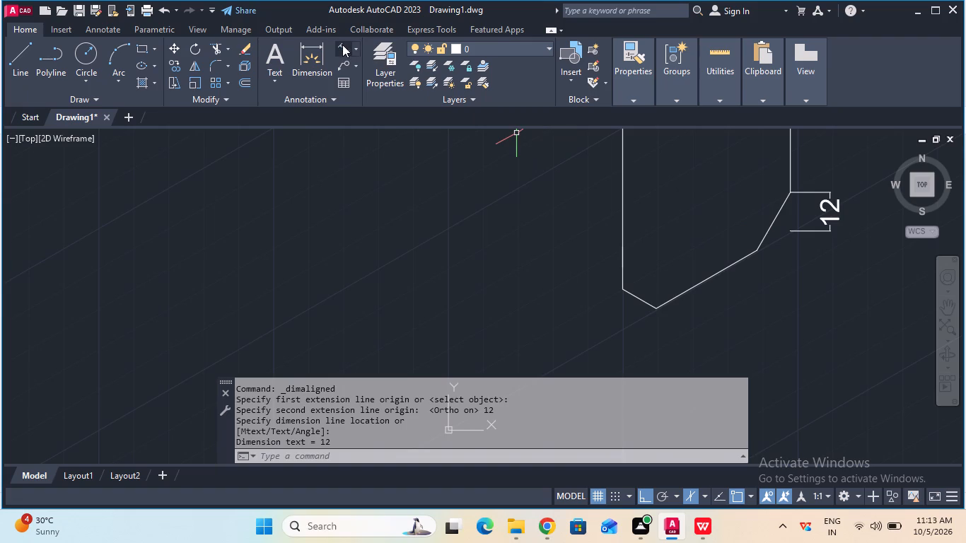
{"action": "left_click", "coordinate": [757, 252]}
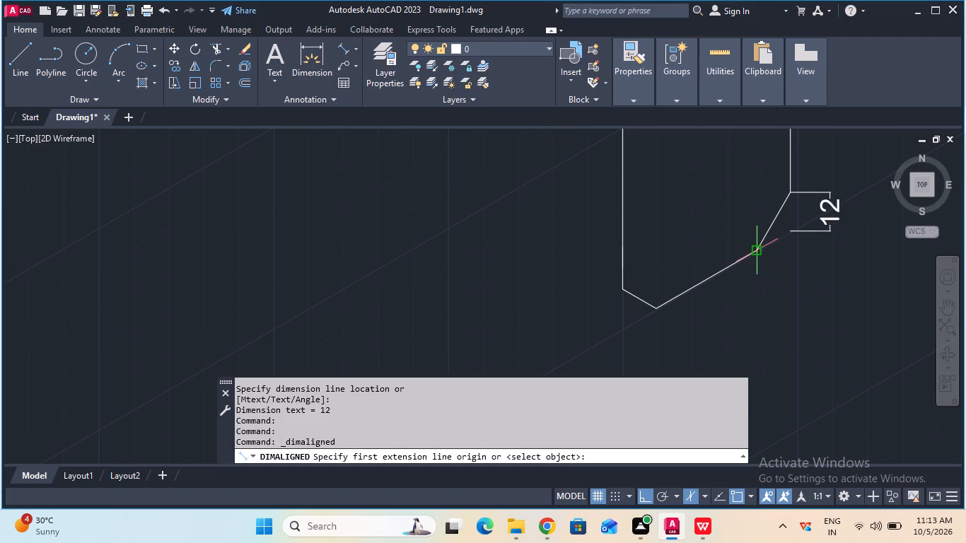
{"action": "type", "text": "12"}
{"action": "key", "text": "Return"}
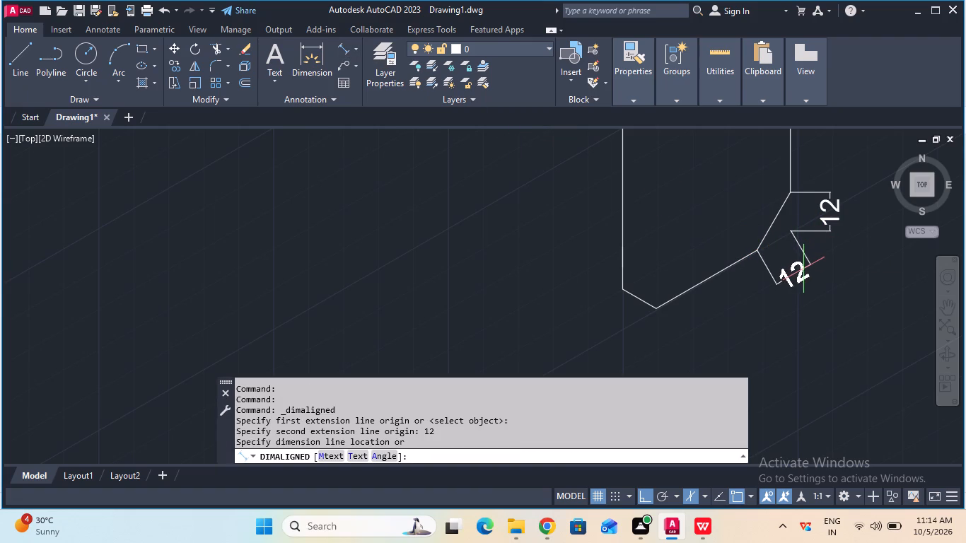
{"action": "key", "text": "Escape"}
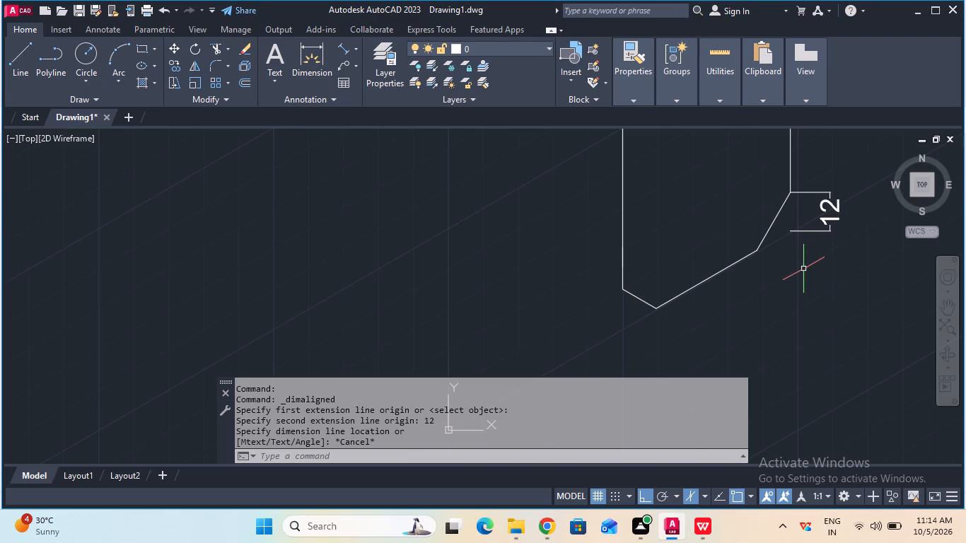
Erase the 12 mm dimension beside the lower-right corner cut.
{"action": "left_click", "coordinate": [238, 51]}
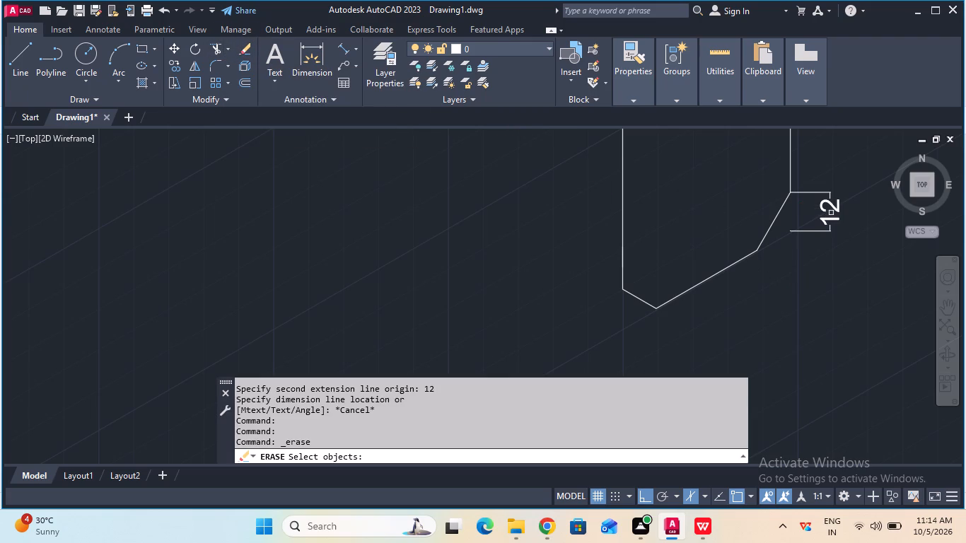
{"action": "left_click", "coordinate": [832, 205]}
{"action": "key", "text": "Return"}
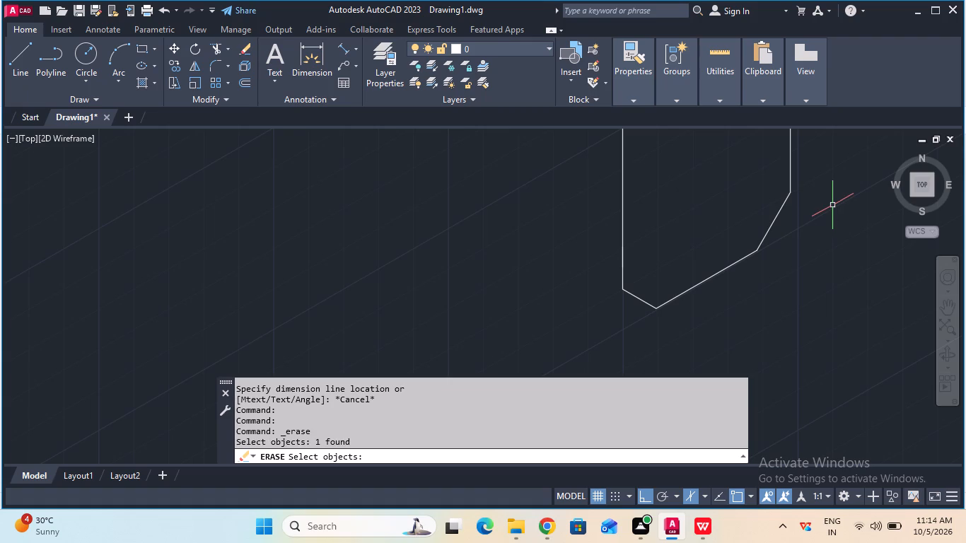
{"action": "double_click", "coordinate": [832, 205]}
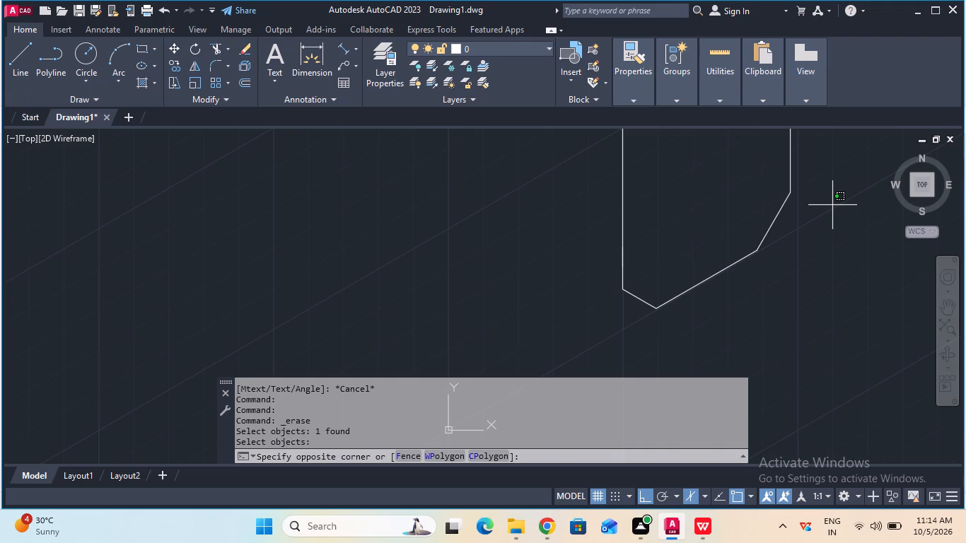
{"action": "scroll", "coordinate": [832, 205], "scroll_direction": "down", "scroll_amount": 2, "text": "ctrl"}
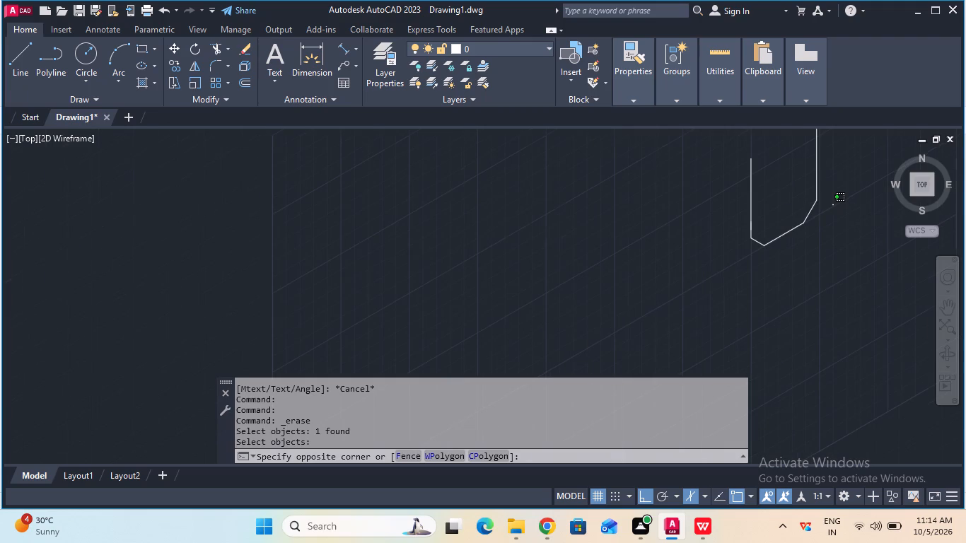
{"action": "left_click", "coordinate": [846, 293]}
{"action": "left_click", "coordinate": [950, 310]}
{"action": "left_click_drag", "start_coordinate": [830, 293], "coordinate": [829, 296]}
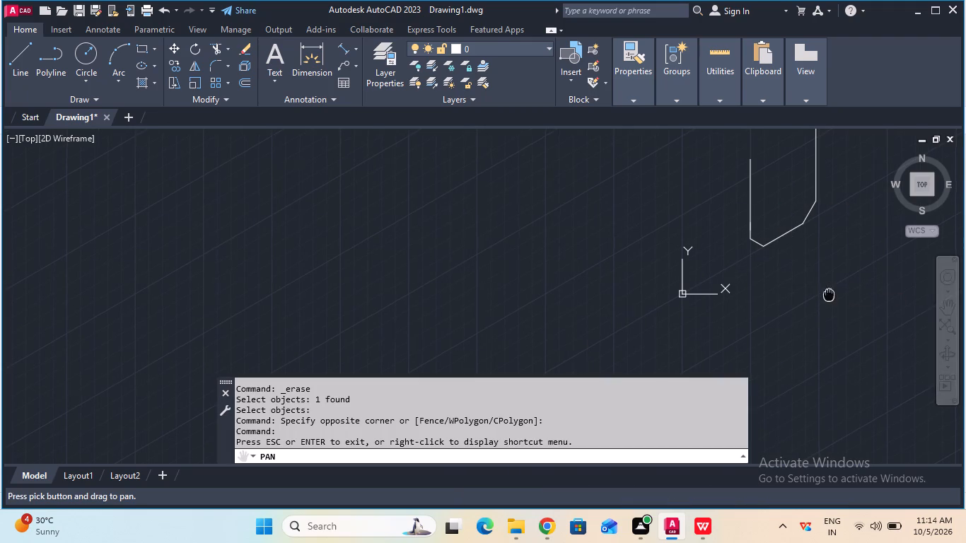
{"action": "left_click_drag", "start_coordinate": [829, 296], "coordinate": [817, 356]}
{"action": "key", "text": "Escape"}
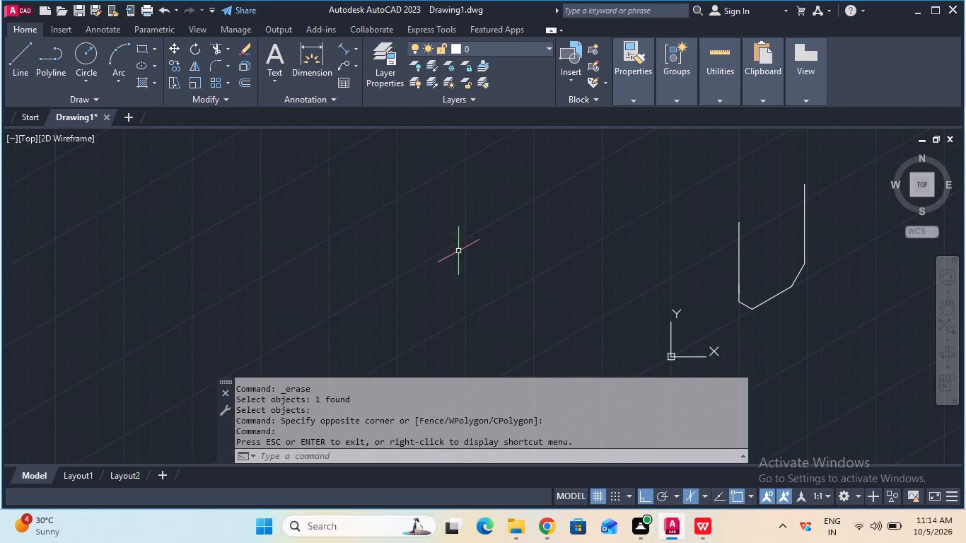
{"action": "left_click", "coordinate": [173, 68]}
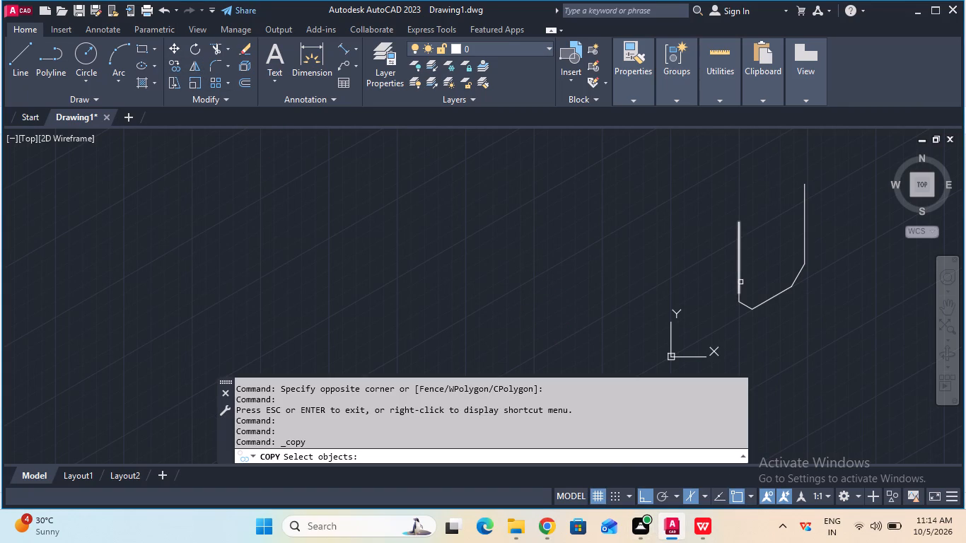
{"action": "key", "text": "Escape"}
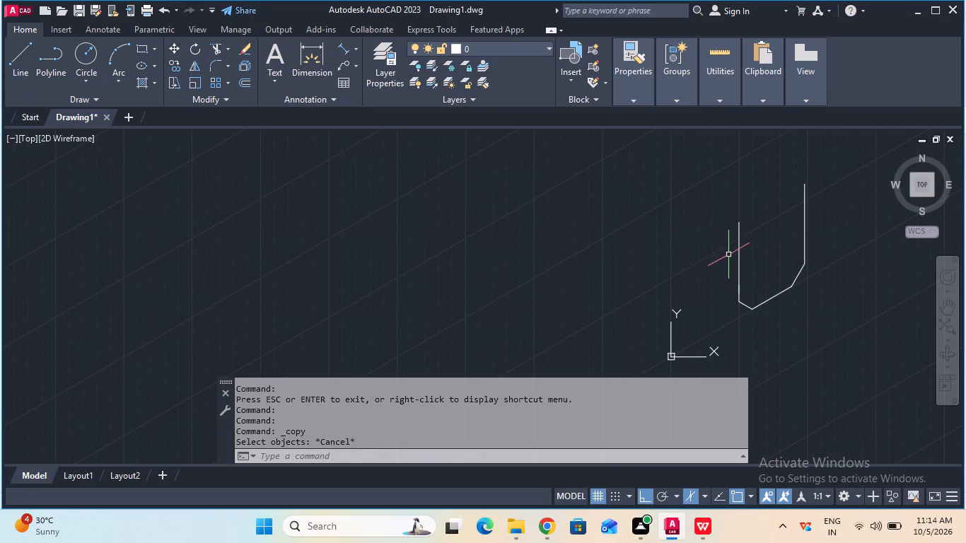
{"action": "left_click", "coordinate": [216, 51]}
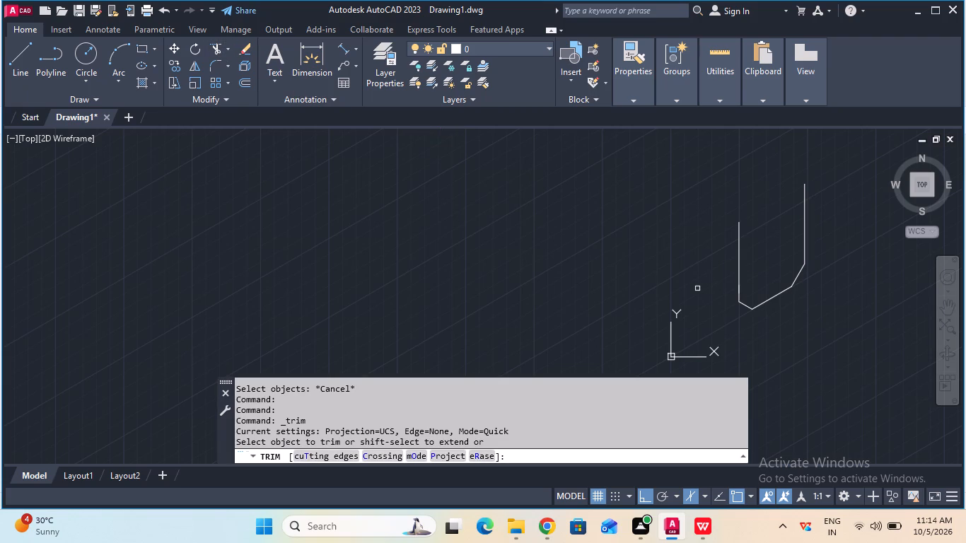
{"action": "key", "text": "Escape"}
Join the two collinear pieces of the profile's left vertical edge into one line.
{"action": "left_click", "coordinate": [729, 197]}
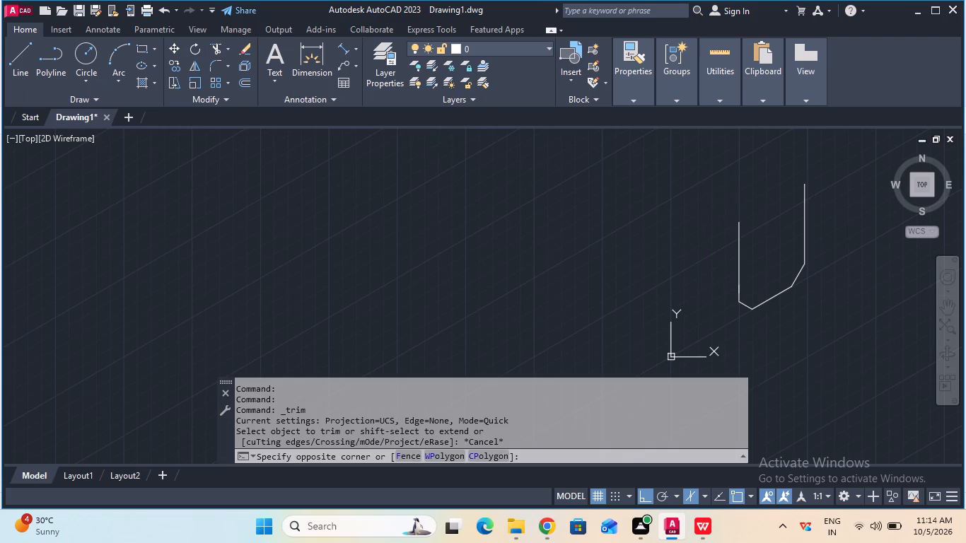
{"action": "left_click", "coordinate": [750, 309]}
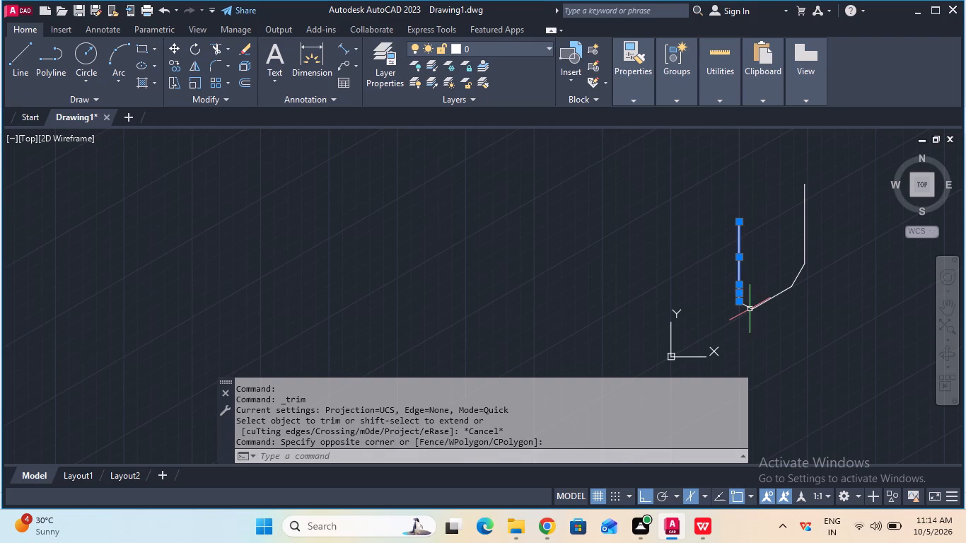
{"action": "type", "text": "joi"}
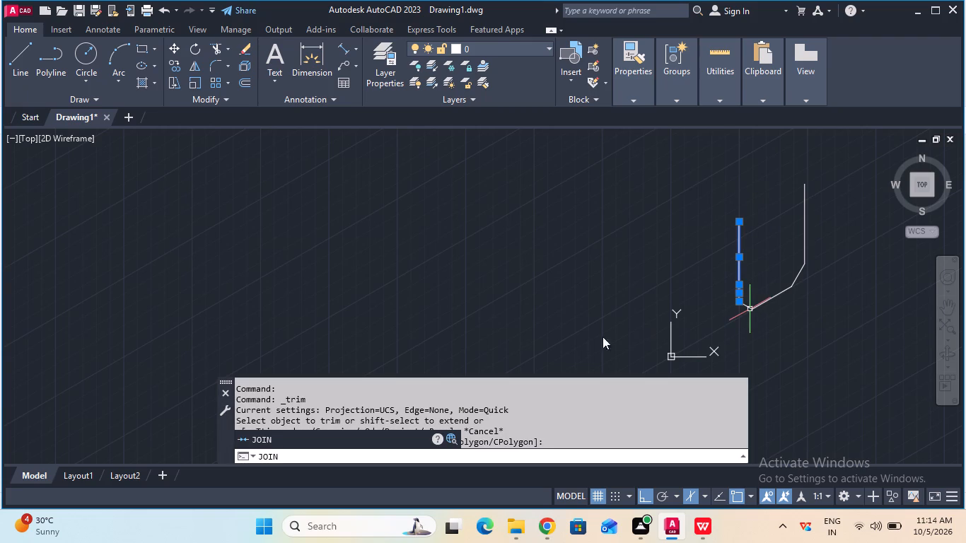
{"action": "left_click", "coordinate": [312, 441]}
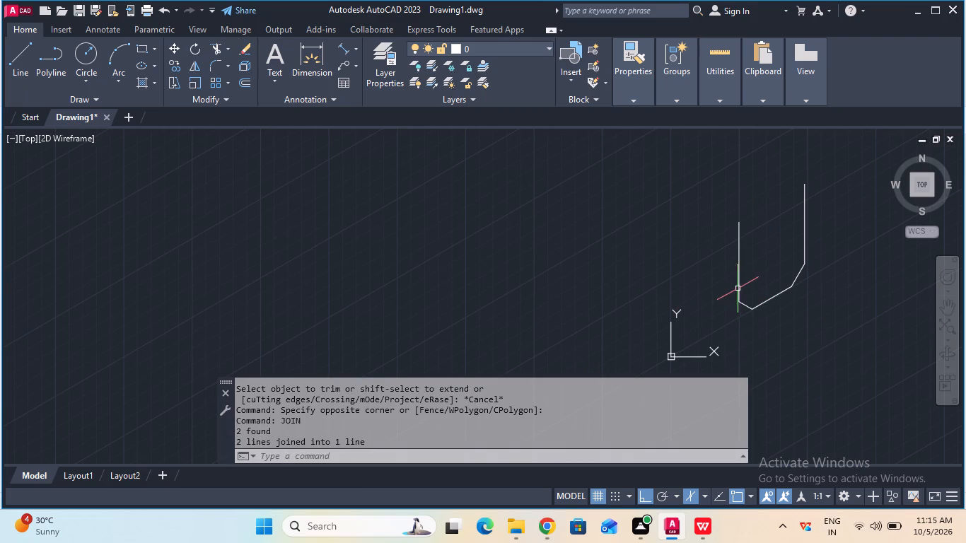
Copy the left vertical edge 12 mm outward and up along the left isoplane's receding axis.
{"action": "left_click", "coordinate": [173, 60]}
{"action": "left_click", "coordinate": [739, 277]}
{"action": "key", "text": "Return"}
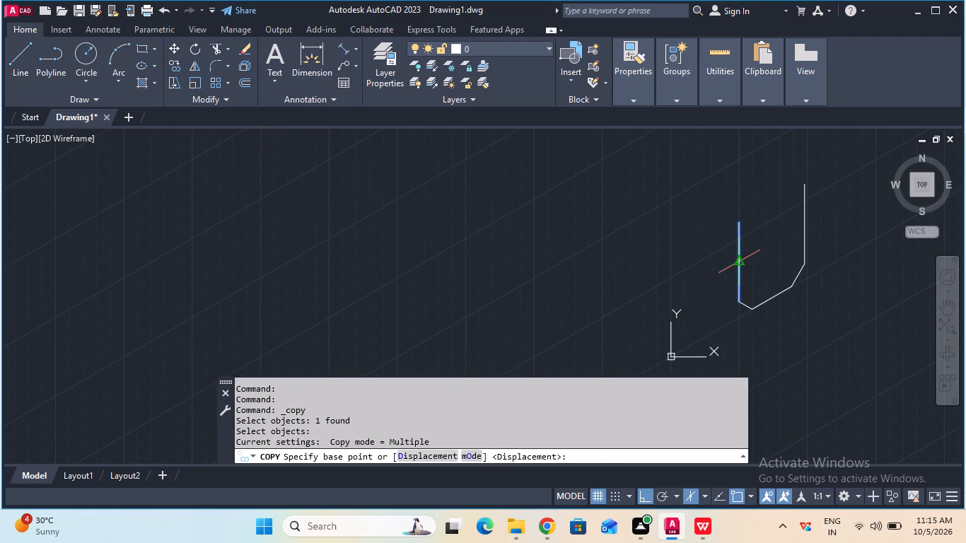
{"action": "left_click", "coordinate": [738, 264]}
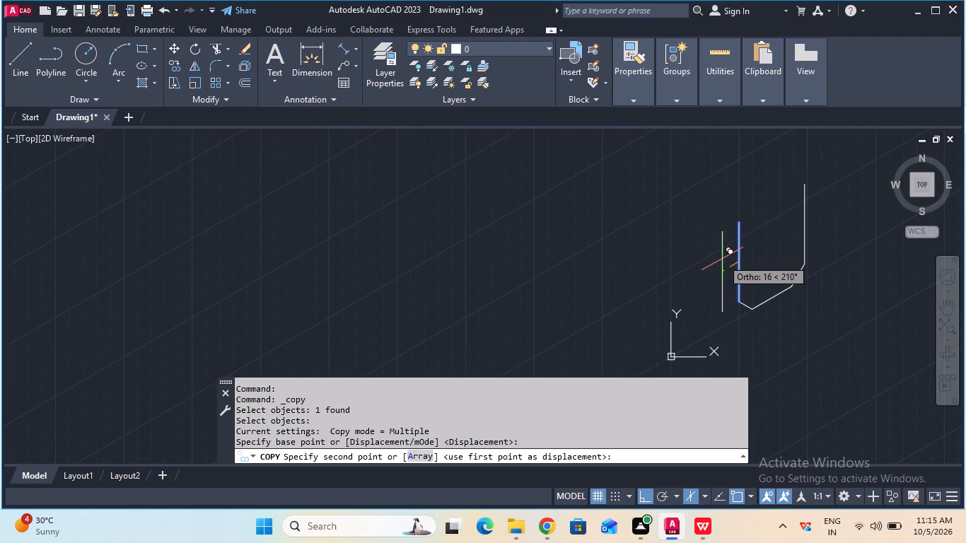
{"action": "key", "text": "F5"}
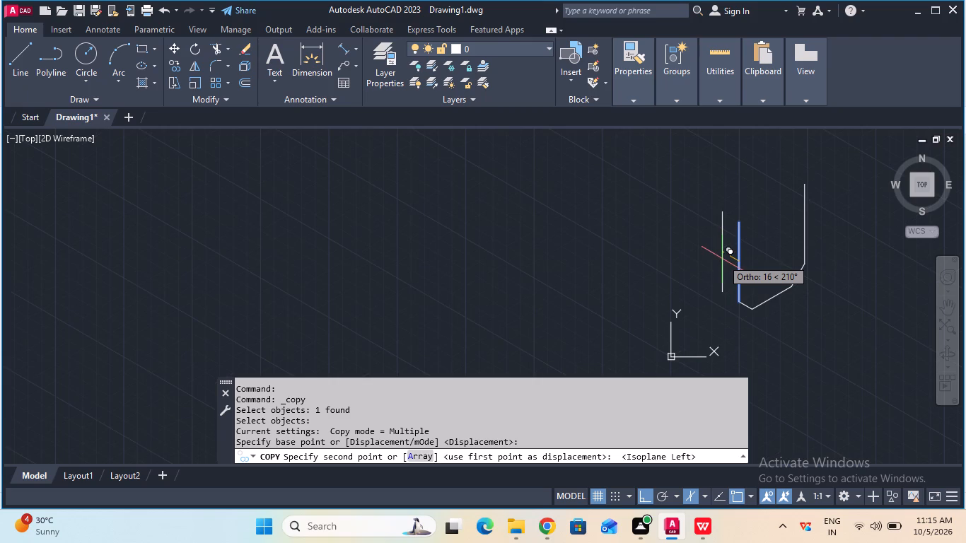
{"action": "type", "text": "12"}
{"action": "key", "text": "Return"}
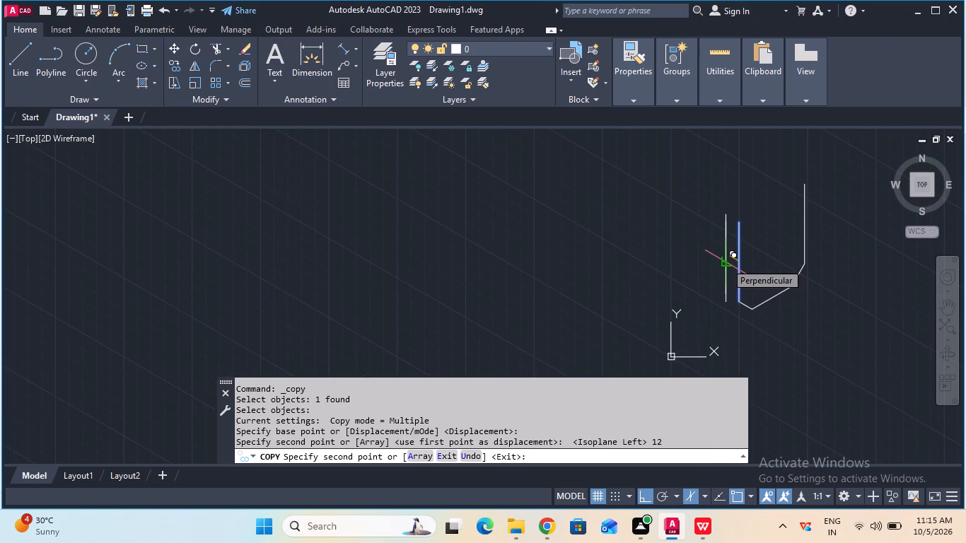
{"action": "key", "text": "Escape"}
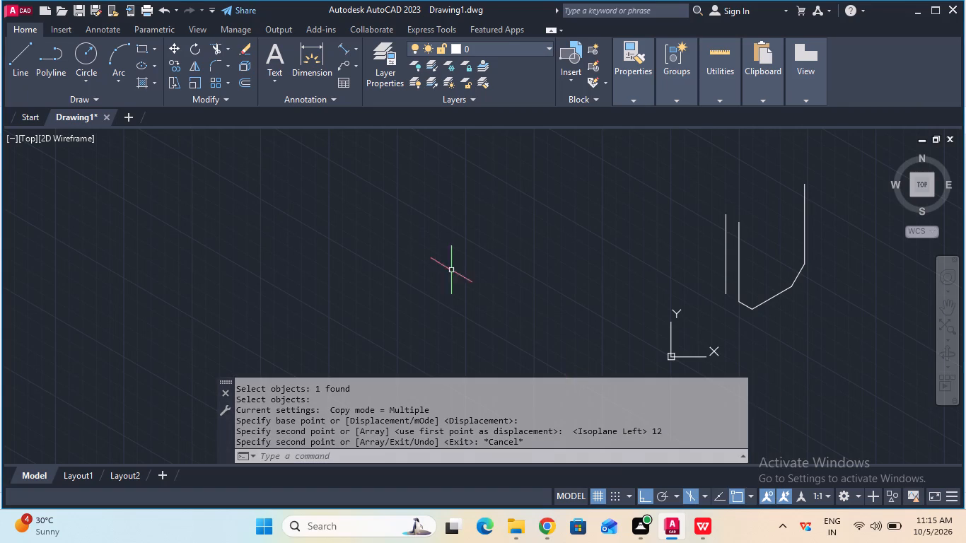
Draw a line connecting the lower end of the copied vertical edge to the lower end of the original edge.
{"action": "left_click", "coordinate": [13, 49]}
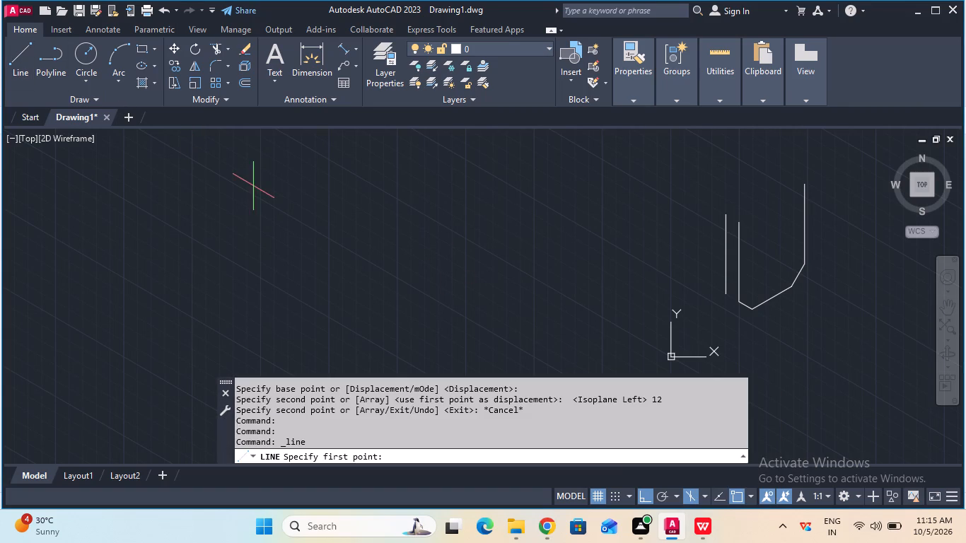
{"action": "left_click", "coordinate": [730, 294]}
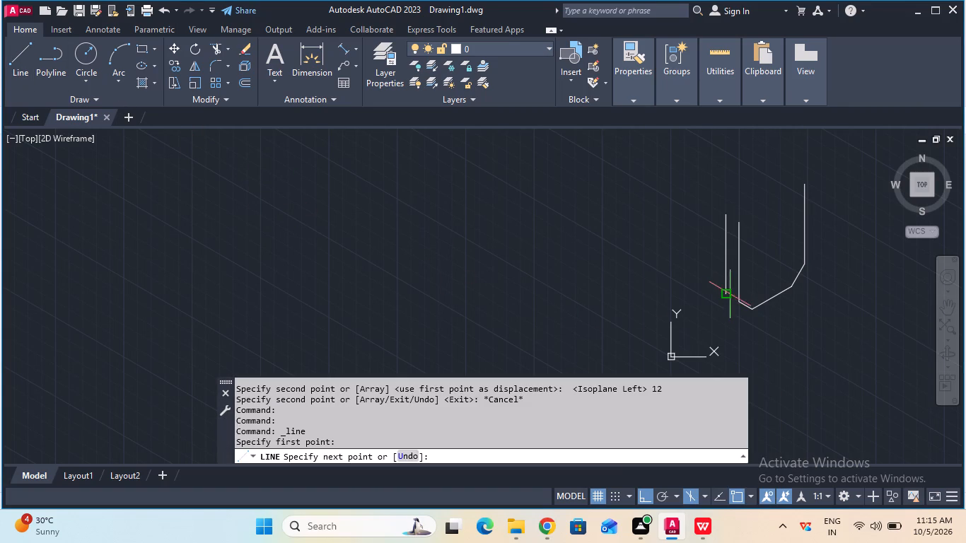
{"action": "left_click", "coordinate": [744, 303]}
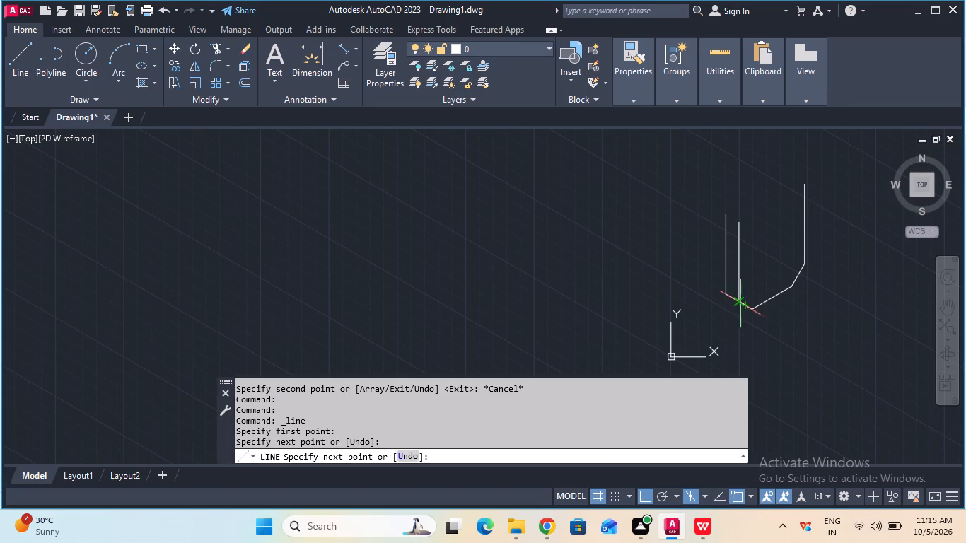
{"action": "key", "text": "Escape"}
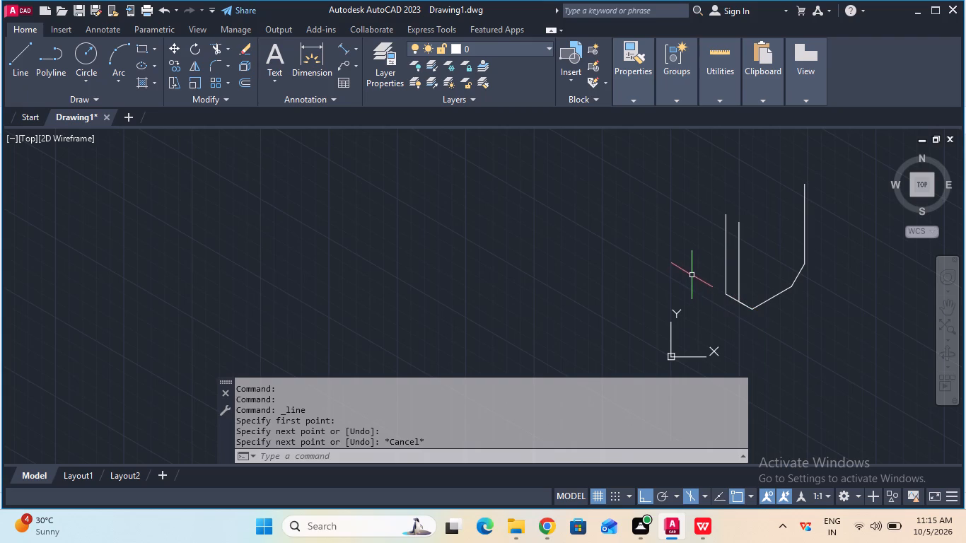
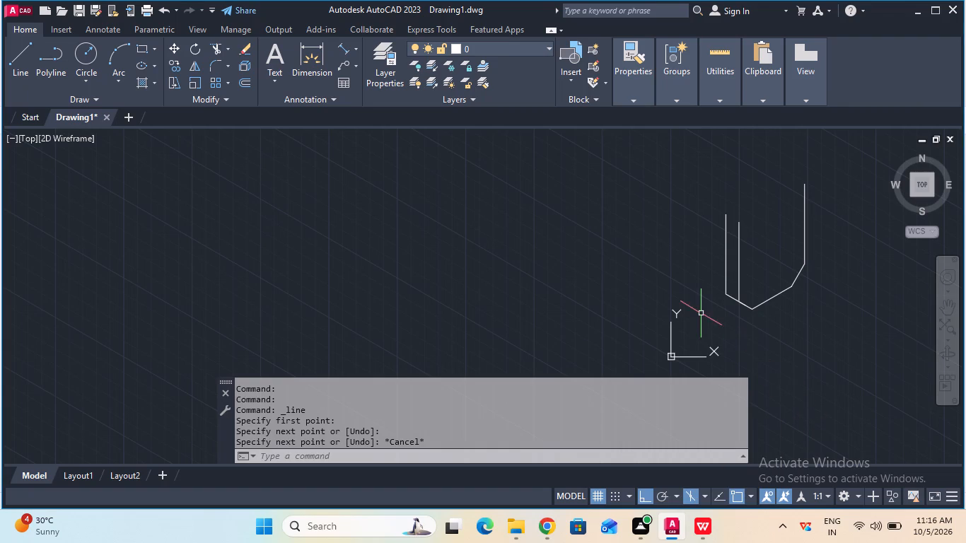
Draw a 10 mm line at 330° from the upper end of the inner left vertical edge.
{"action": "left_click", "coordinate": [16, 64]}
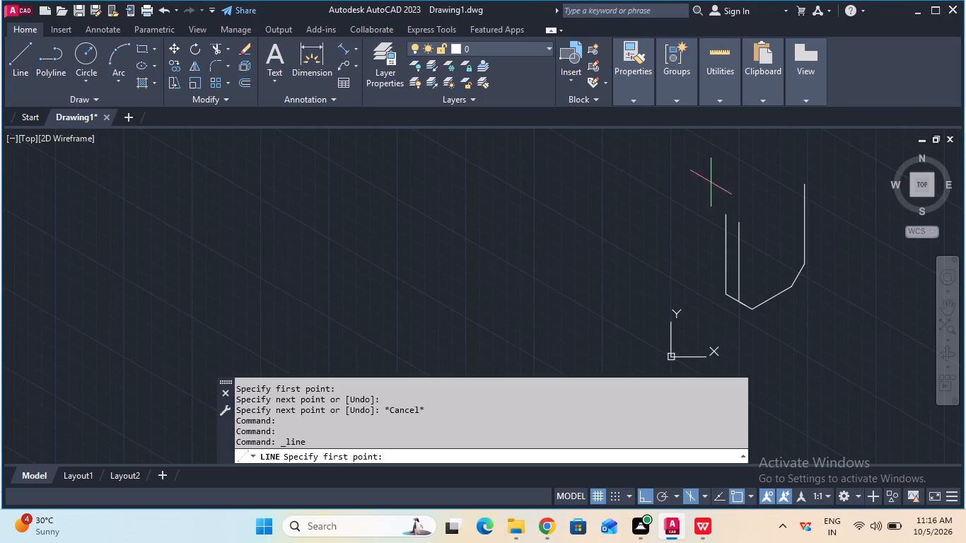
{"action": "left_click", "coordinate": [743, 219]}
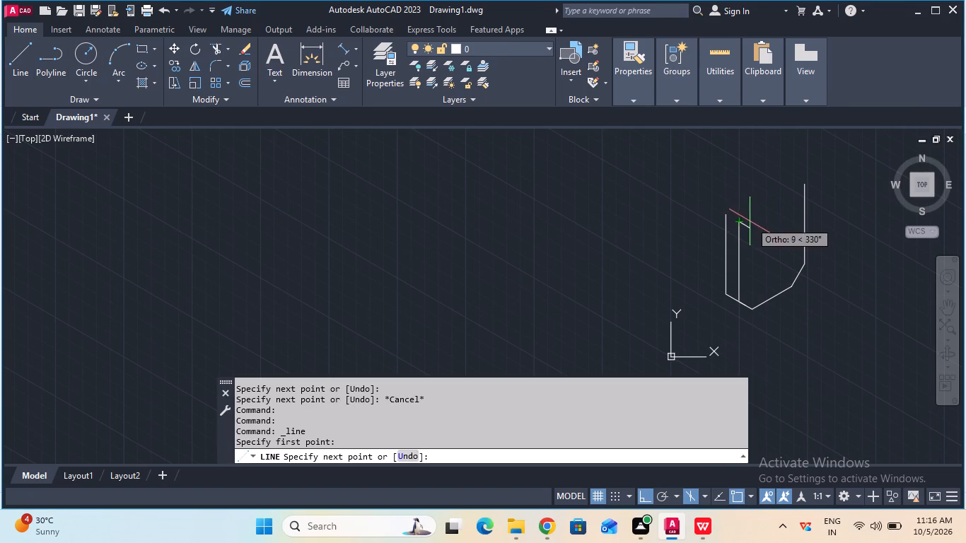
{"action": "key", "text": "1"}
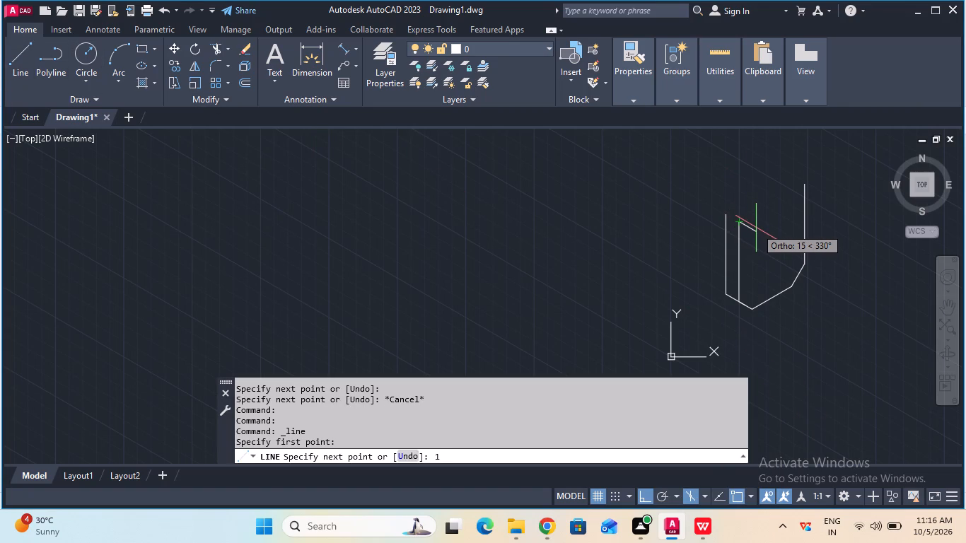
{"action": "key", "text": "0"}
{"action": "key", "text": "Return"}
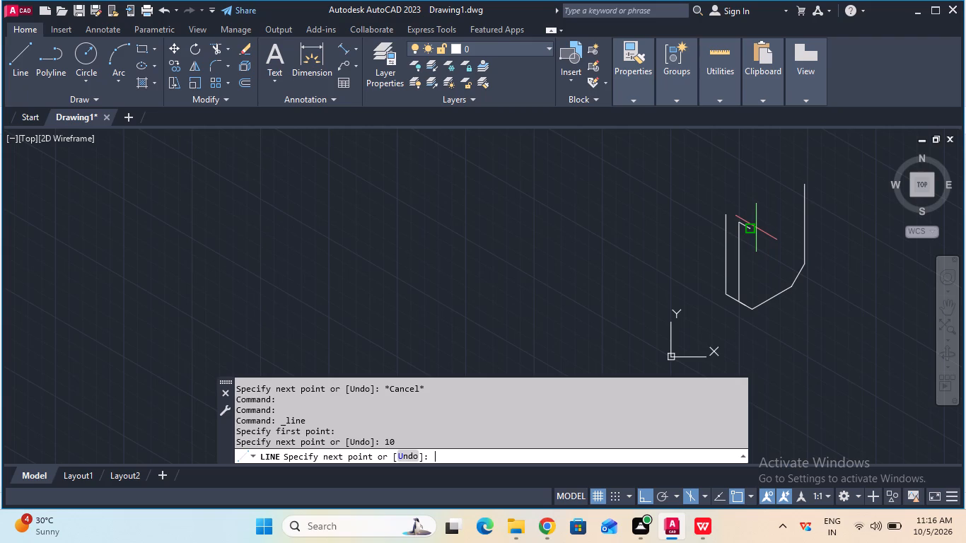
{"action": "key", "text": "Escape"}
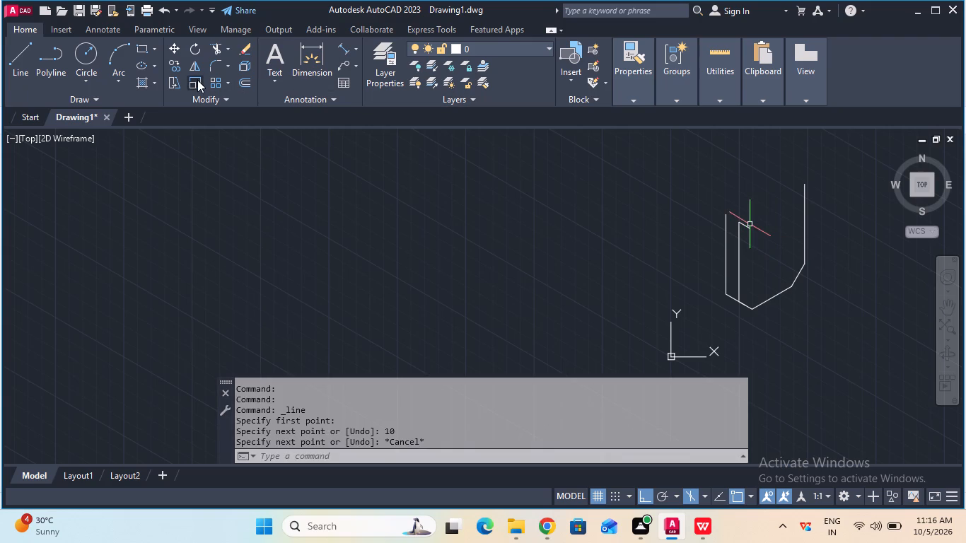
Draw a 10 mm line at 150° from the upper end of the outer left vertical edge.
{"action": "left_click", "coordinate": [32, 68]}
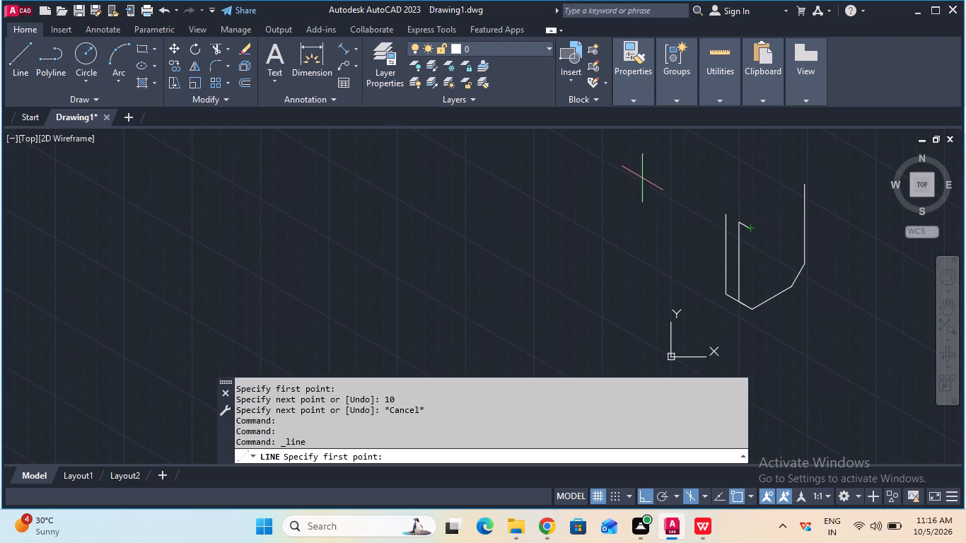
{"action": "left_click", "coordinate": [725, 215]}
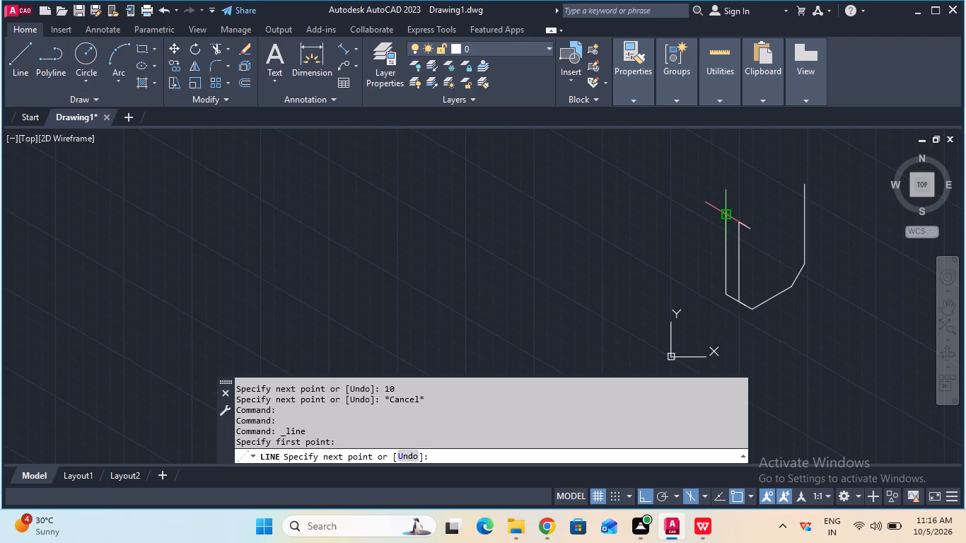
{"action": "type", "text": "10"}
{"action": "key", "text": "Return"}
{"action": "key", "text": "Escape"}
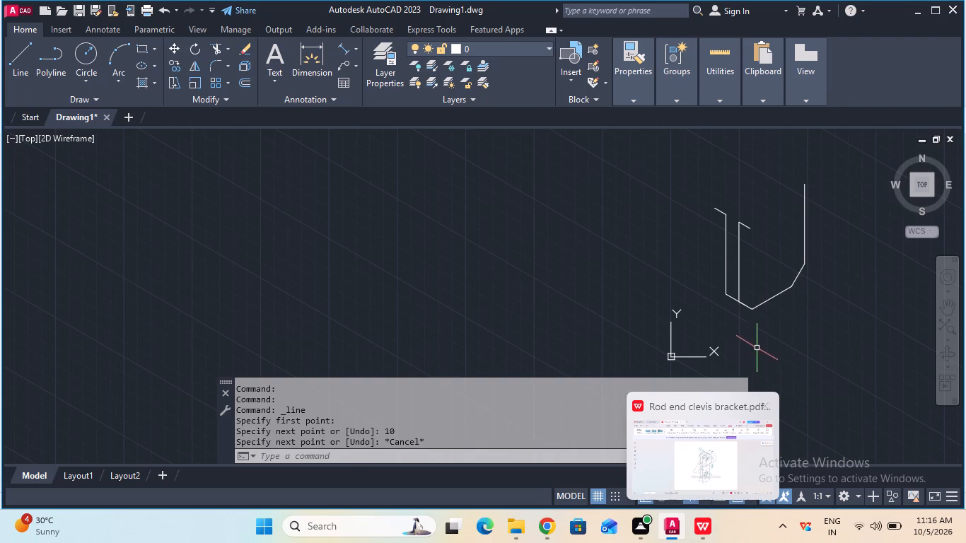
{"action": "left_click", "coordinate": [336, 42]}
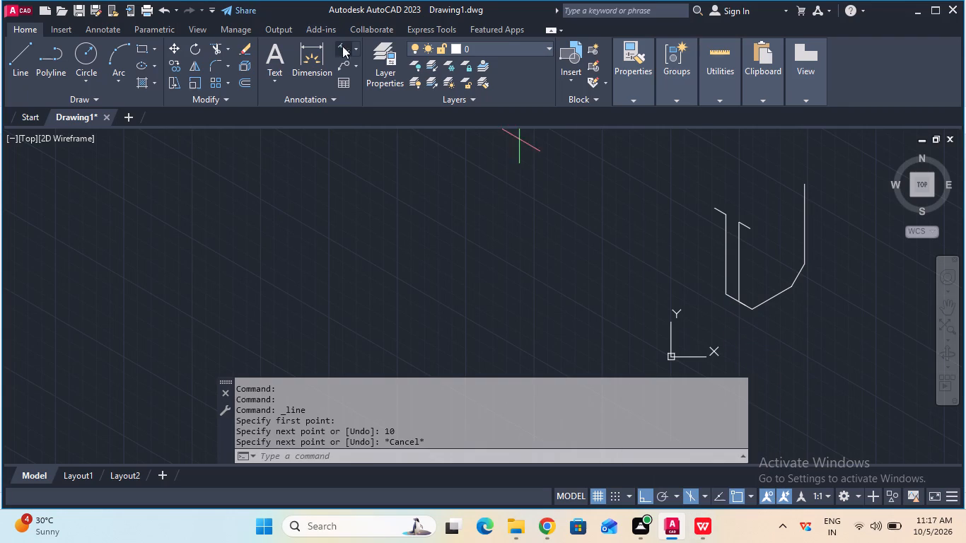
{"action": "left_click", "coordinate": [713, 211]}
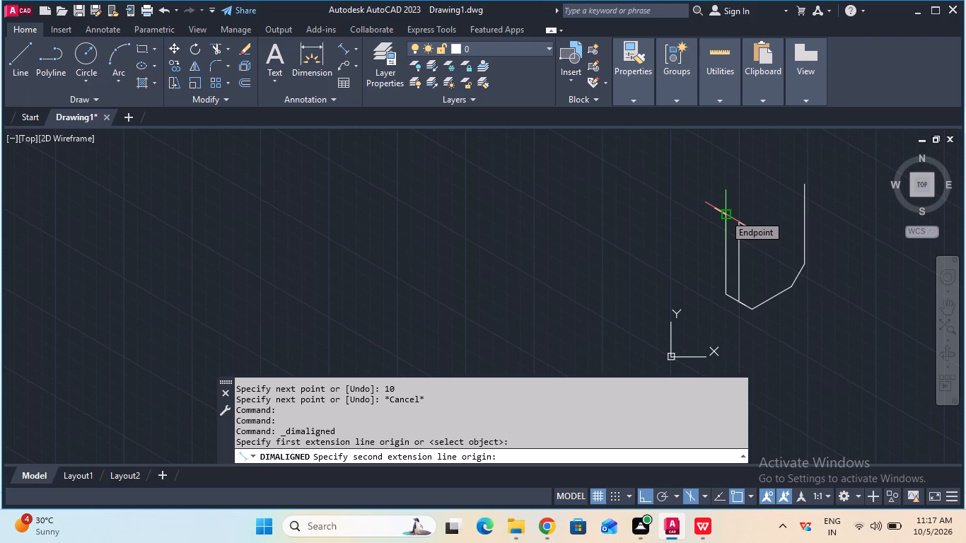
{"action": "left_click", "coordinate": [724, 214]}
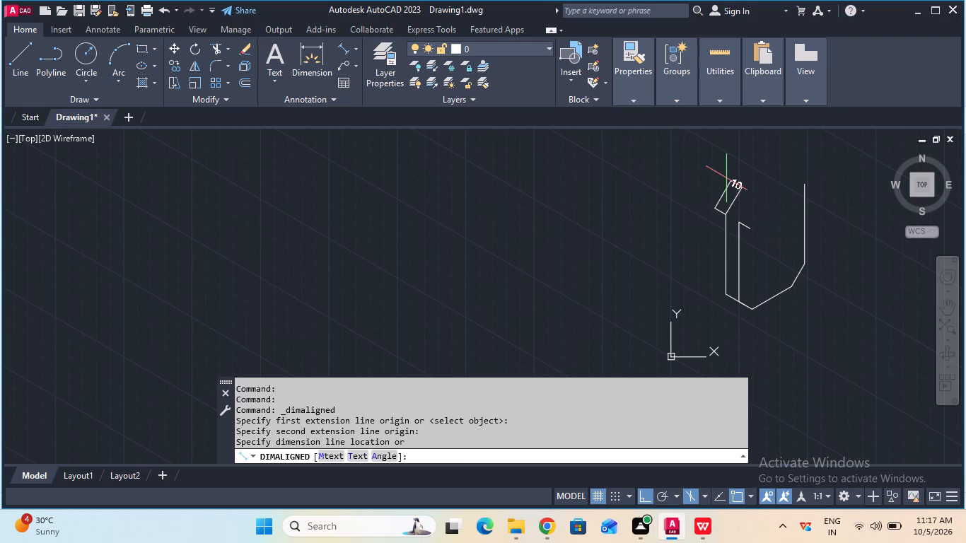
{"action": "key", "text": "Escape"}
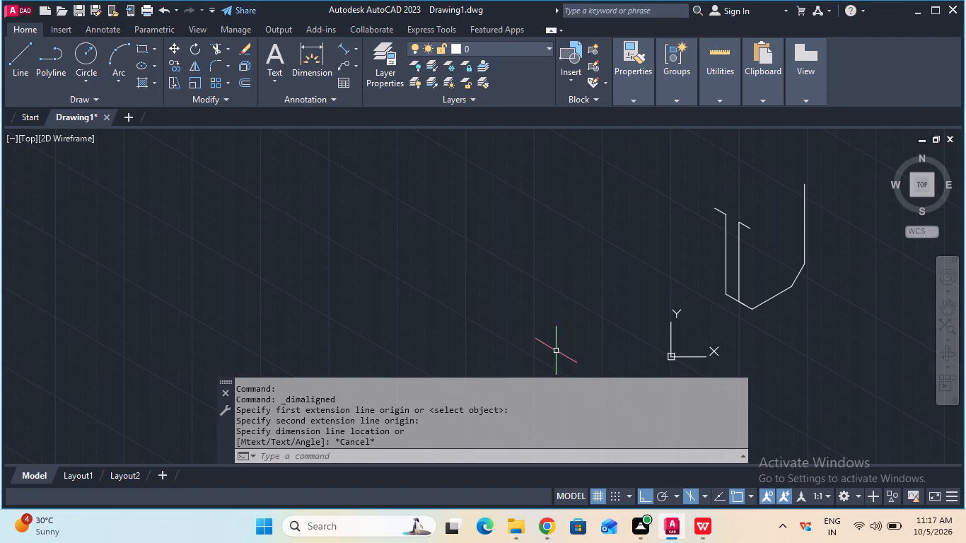
On the top isoplane, draw a 60 mm line rising toward the far vertical edge from the free end of the inner 10 mm line.
{"action": "left_click", "coordinate": [27, 58]}
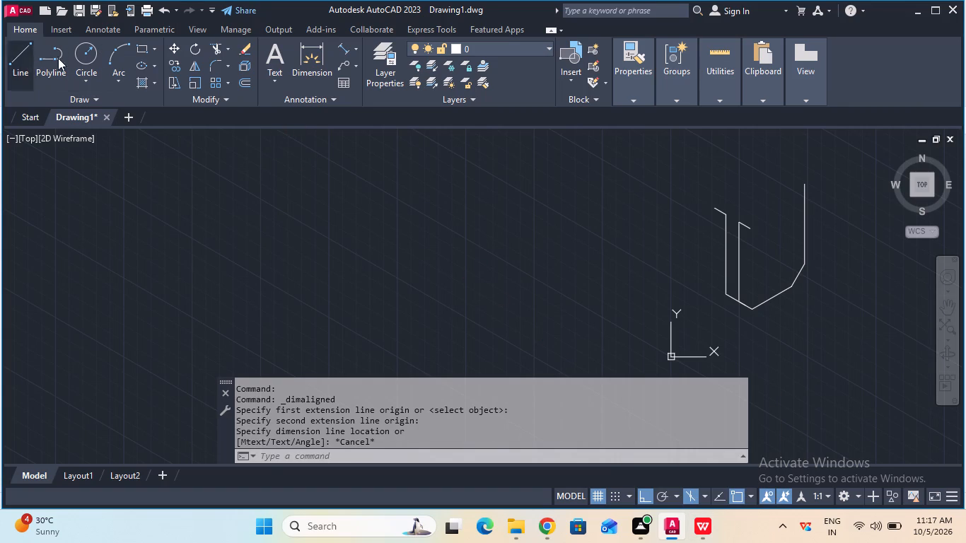
{"action": "left_click", "coordinate": [750, 226]}
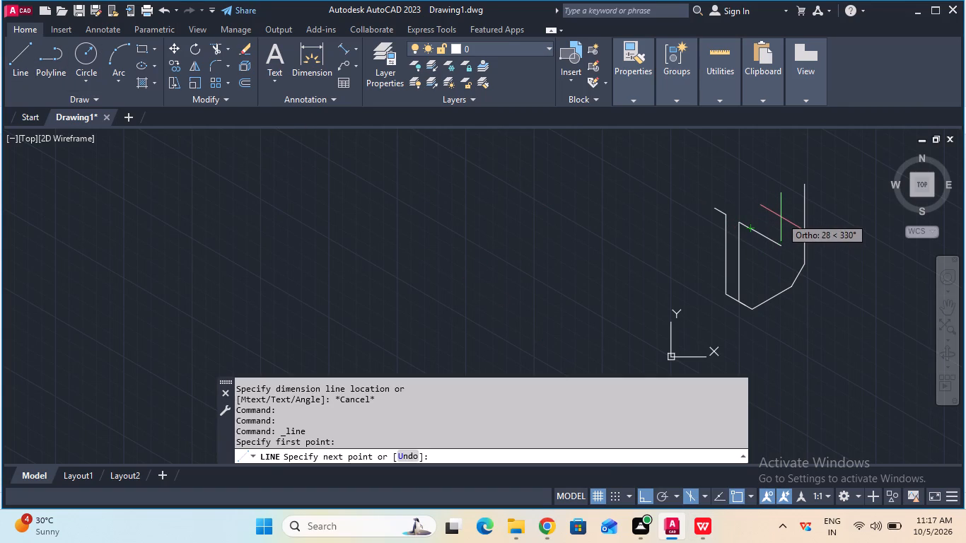
{"action": "key", "text": "F5"}
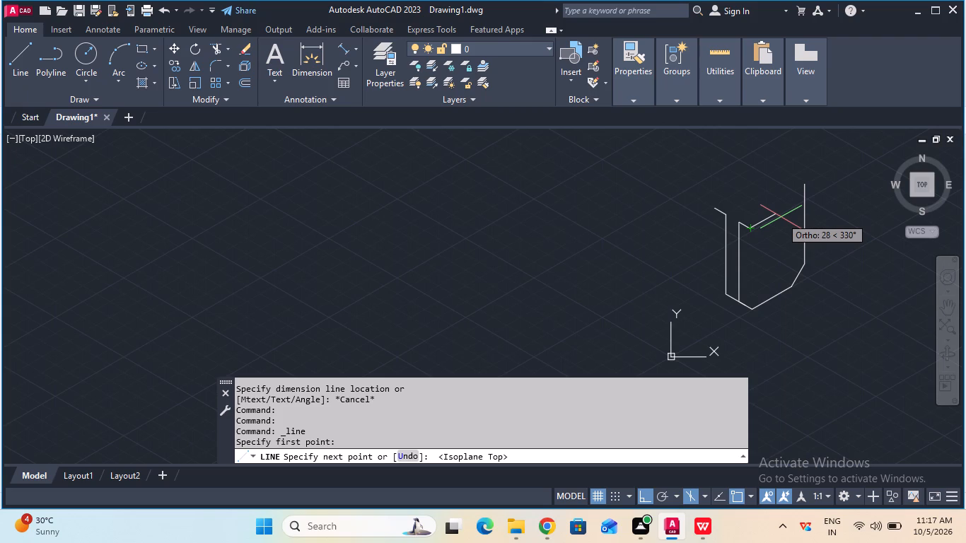
{"action": "type", "text": "60"}
{"action": "key", "text": "Return"}
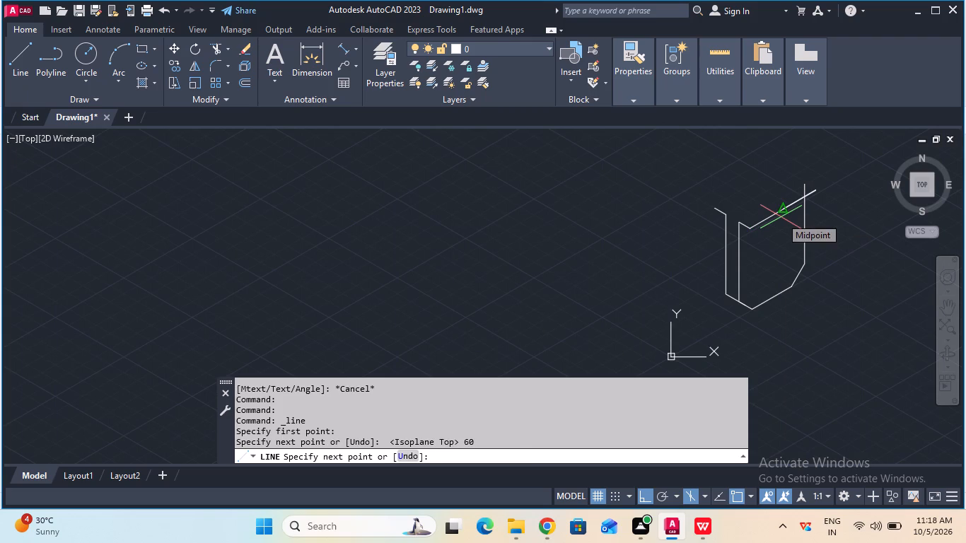
{"action": "key", "text": "Escape"}
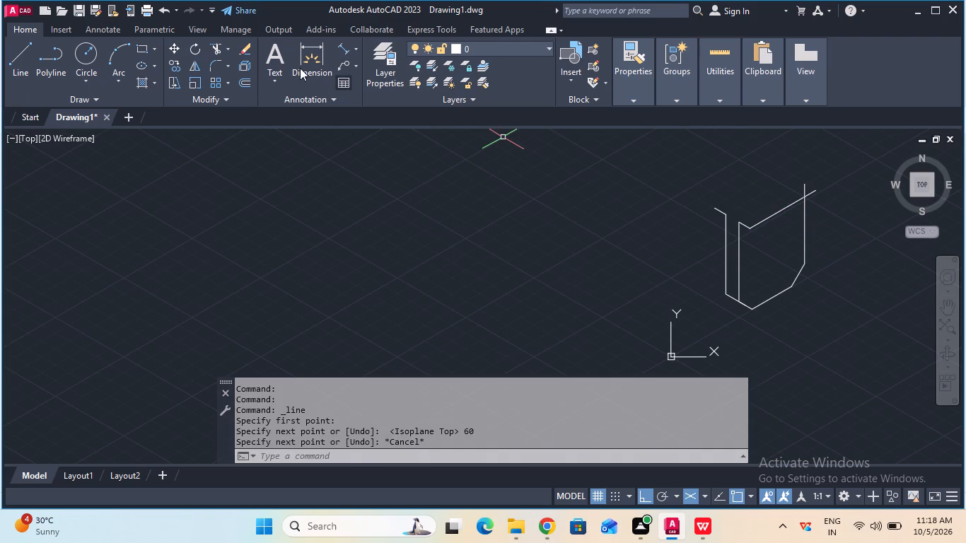
Trim the part of the far right vertical edge that projects above the 60 mm line.
{"action": "left_click", "coordinate": [211, 45]}
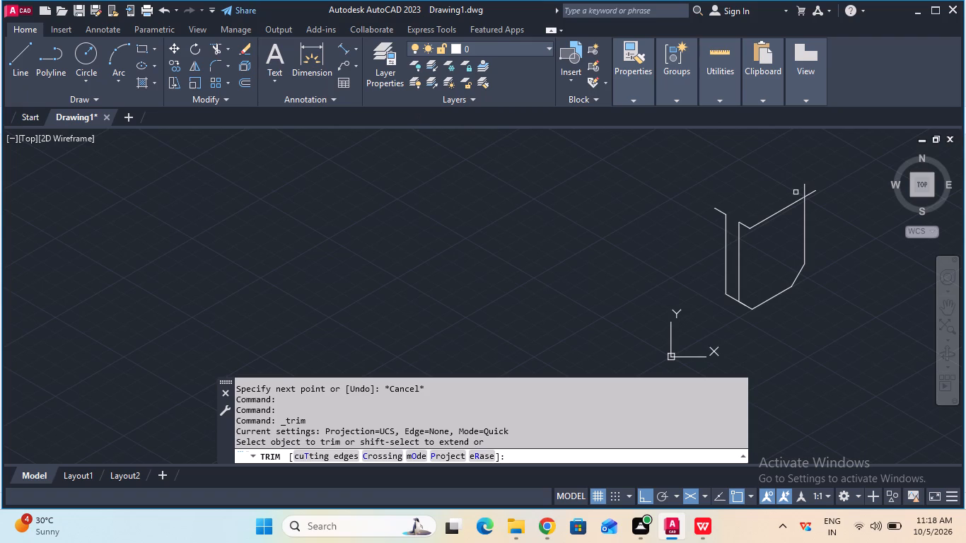
{"action": "left_click", "coordinate": [805, 192]}
{"action": "key", "text": "Escape"}
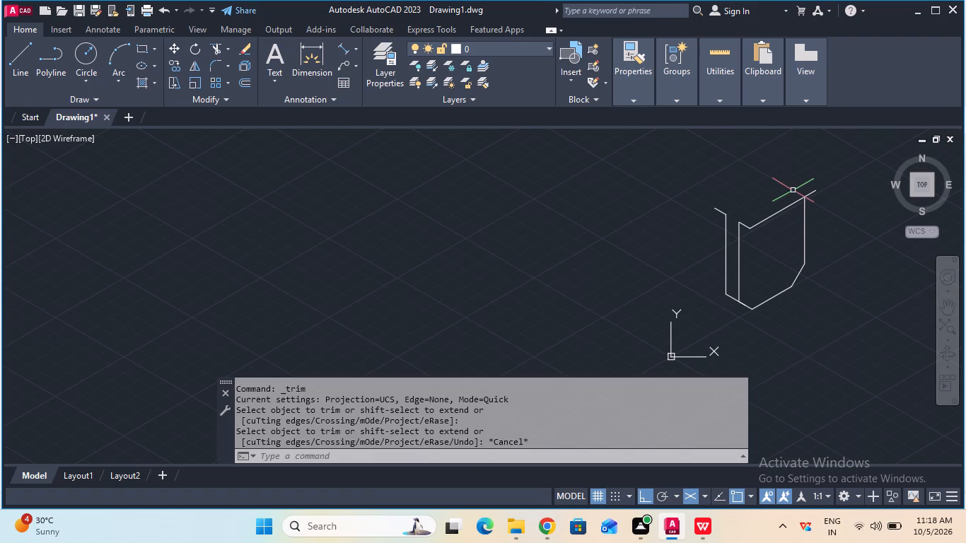
Remove the 60 mm sloping line, including its short overhang past the right vertical edge, using Trim.
{"action": "scroll", "coordinate": [793, 190], "scroll_direction": "down", "scroll_amount": 1, "text": "ctrl"}
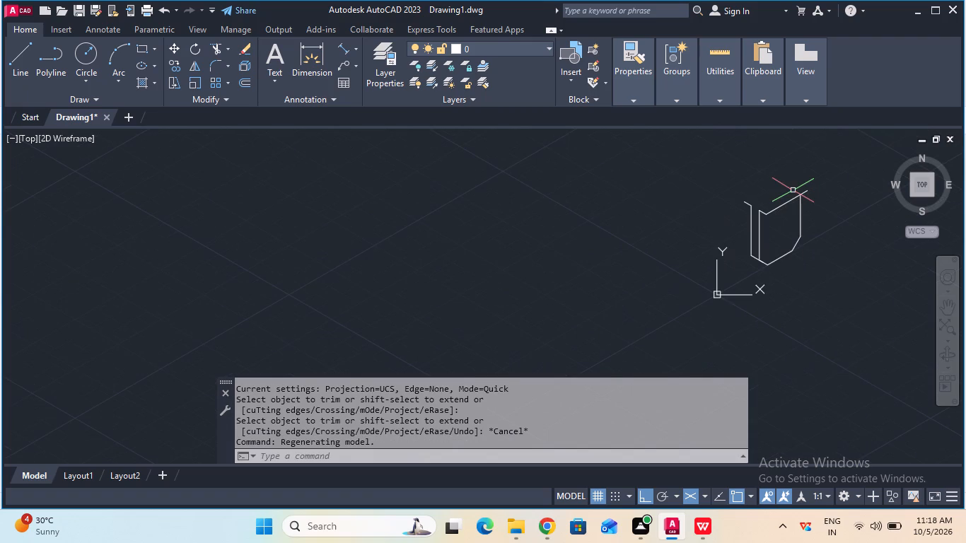
{"action": "left_click", "coordinate": [938, 305]}
{"action": "left_click_drag", "start_coordinate": [857, 270], "coordinate": [854, 339]}
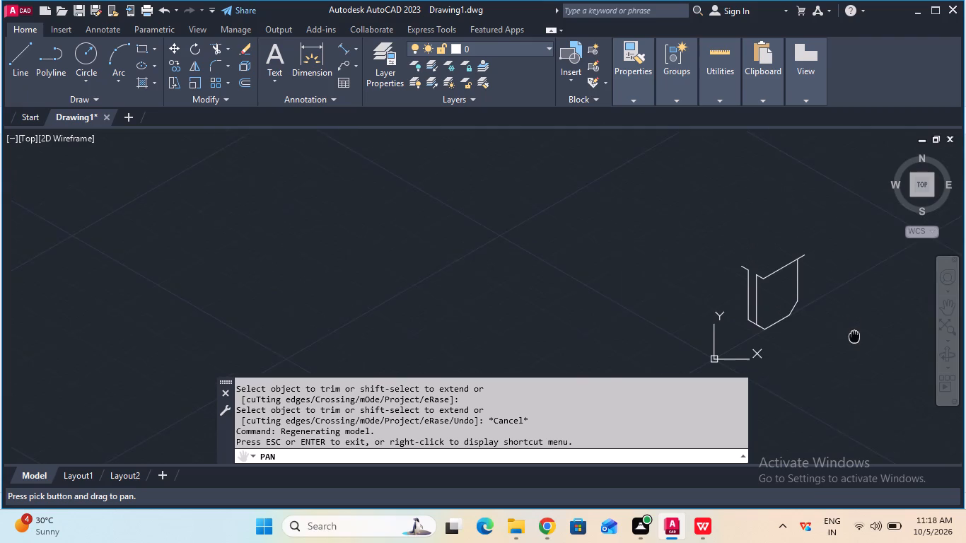
{"action": "left_click_drag", "start_coordinate": [854, 339], "coordinate": [854, 337]}
{"action": "key", "text": "Escape"}
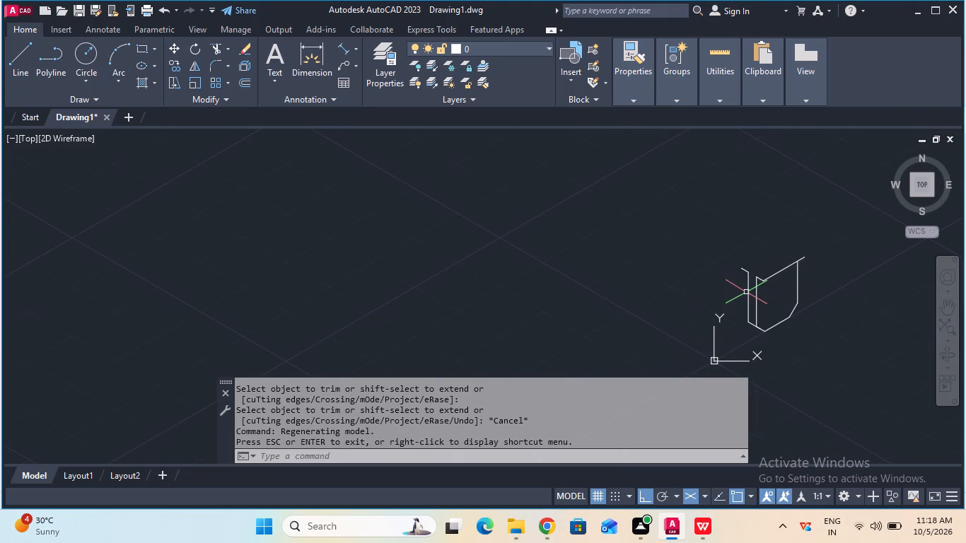
{"action": "scroll", "coordinate": [746, 292], "scroll_direction": "up", "scroll_amount": 3, "text": "ctrl"}
{"action": "scroll", "coordinate": [746, 292], "scroll_direction": "down", "scroll_amount": 1, "text": "ctrl"}
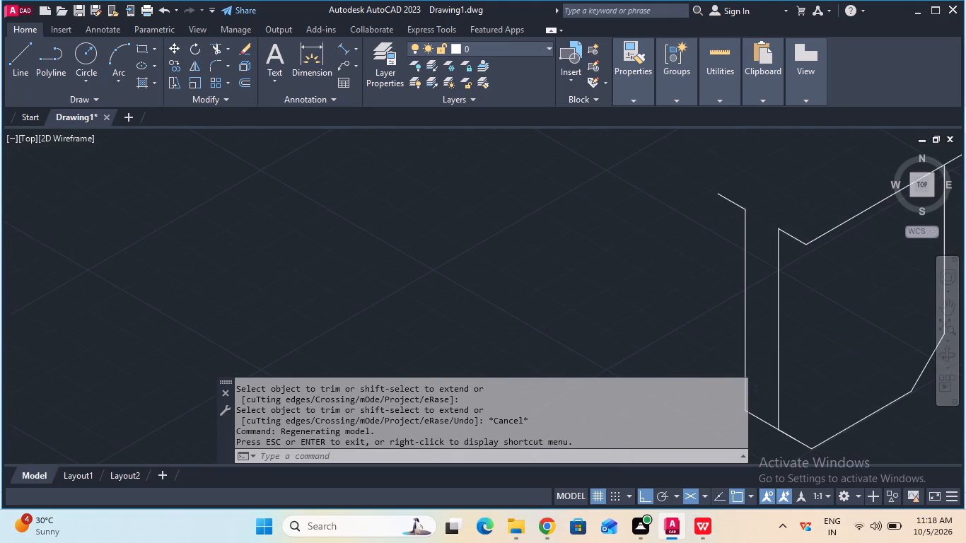
{"action": "left_click", "coordinate": [219, 44]}
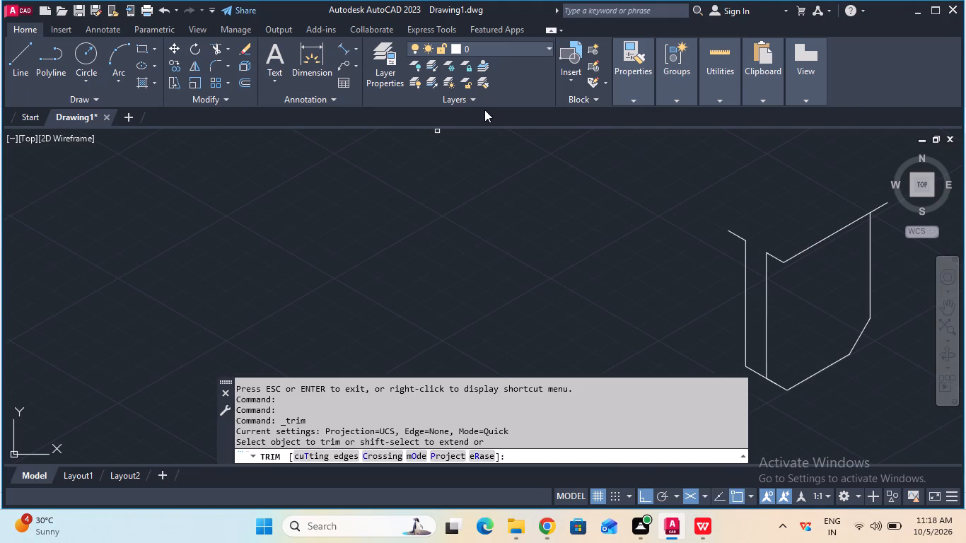
{"action": "left_click", "coordinate": [826, 240]}
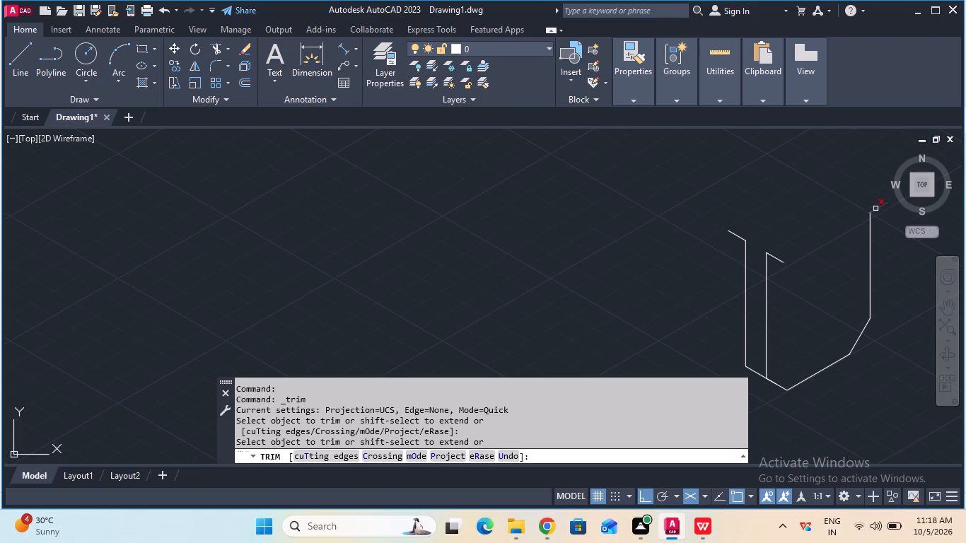
{"action": "left_click", "coordinate": [875, 209]}
{"action": "key", "text": "Escape"}
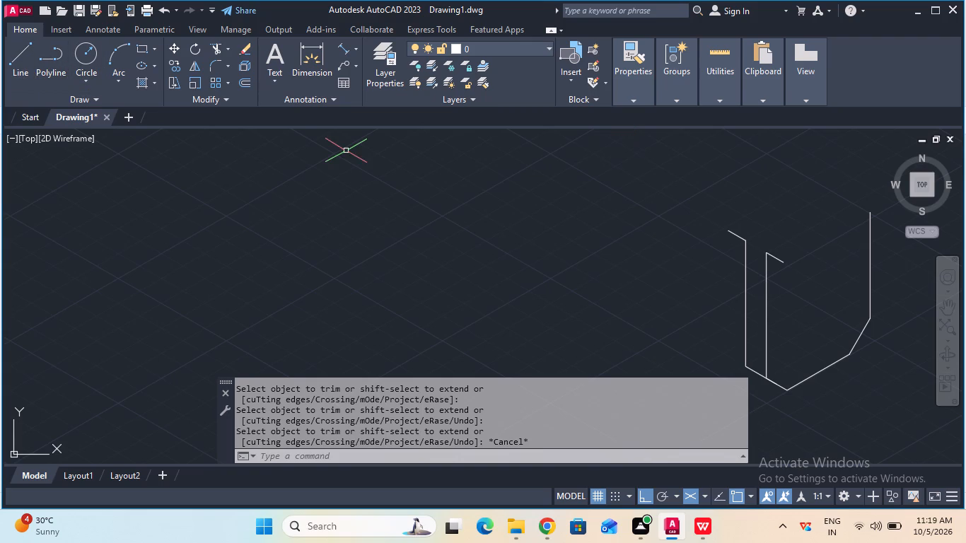
Remove both 10 mm lines at the upper ends of the two left vertical edges using Trim.
{"action": "left_click", "coordinate": [222, 51]}
{"action": "left_click", "coordinate": [743, 240]}
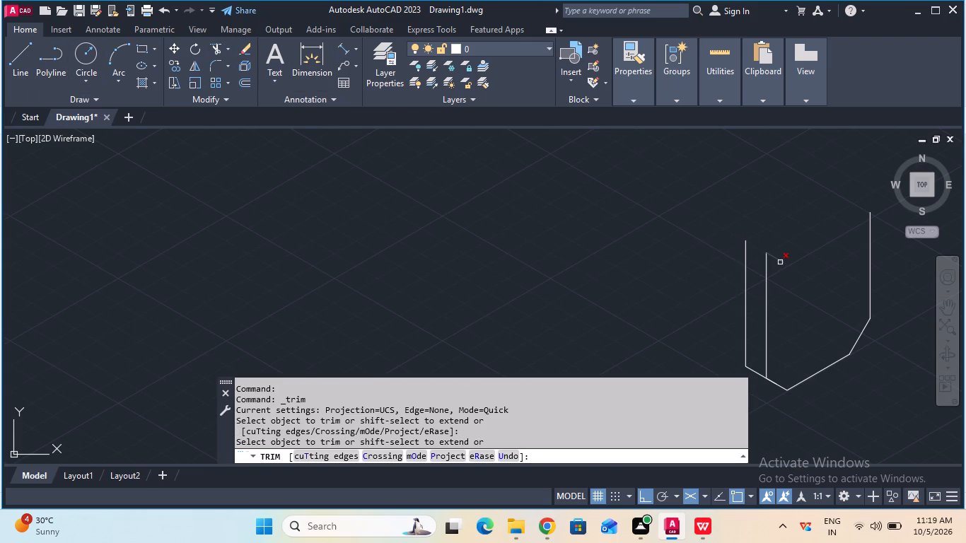
{"action": "left_click", "coordinate": [780, 262]}
{"action": "key", "text": "Escape"}
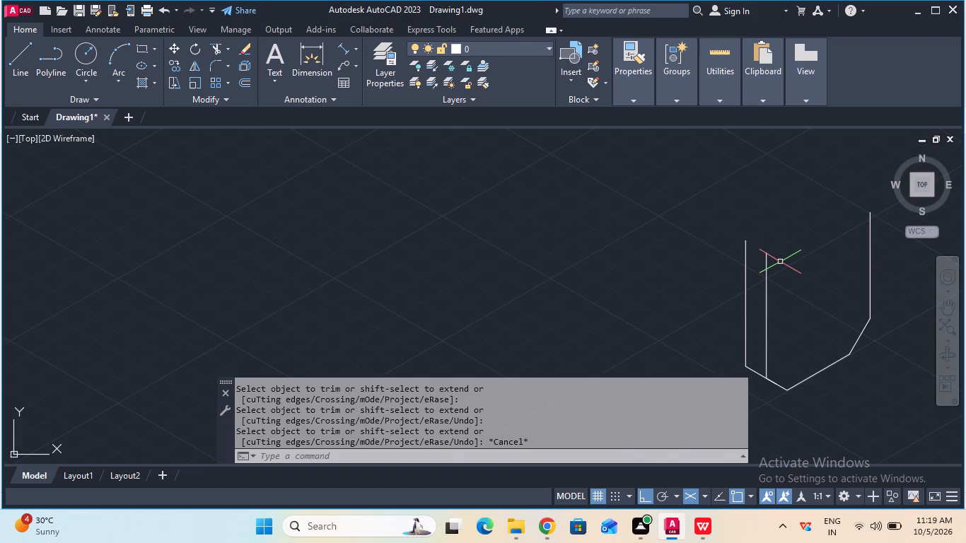
Draw a 14 mm line at 150° from the upper end of the outer left vertical edge.
{"action": "left_click", "coordinate": [13, 71]}
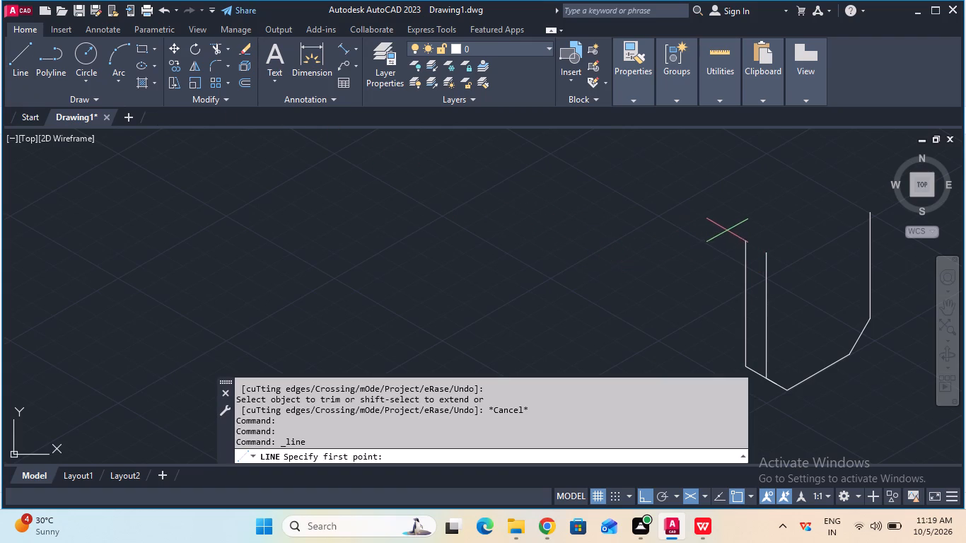
{"action": "left_click", "coordinate": [747, 244]}
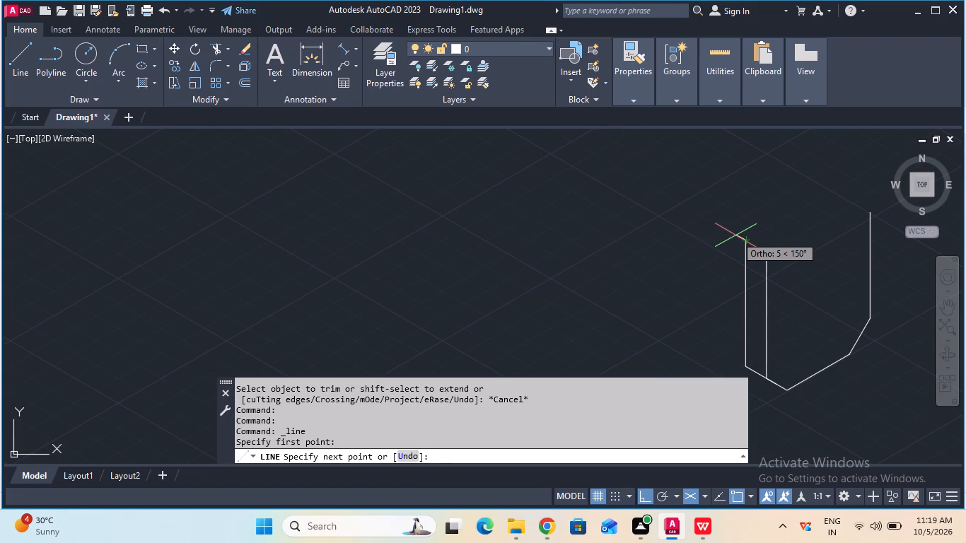
{"action": "type", "text": "14"}
{"action": "key", "text": "Return"}
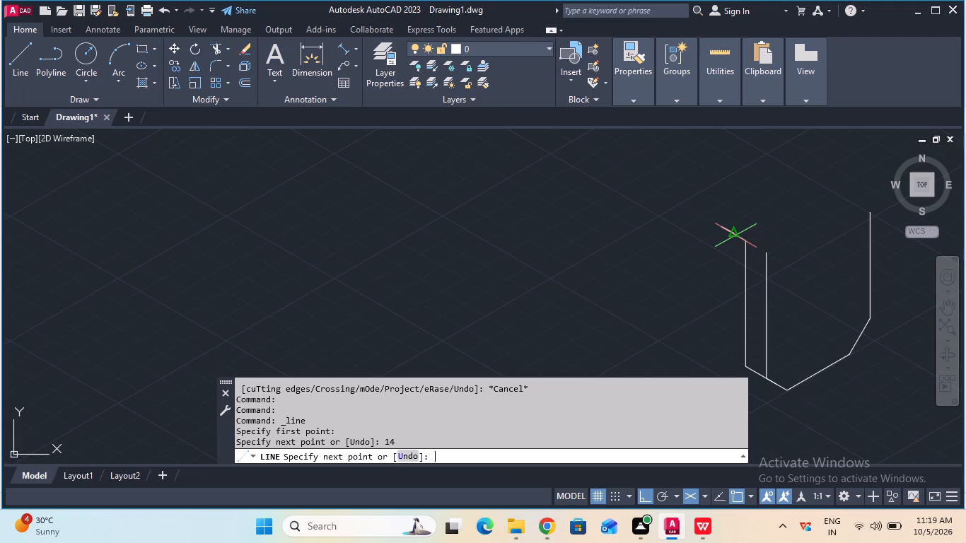
{"action": "key", "text": "Escape"}
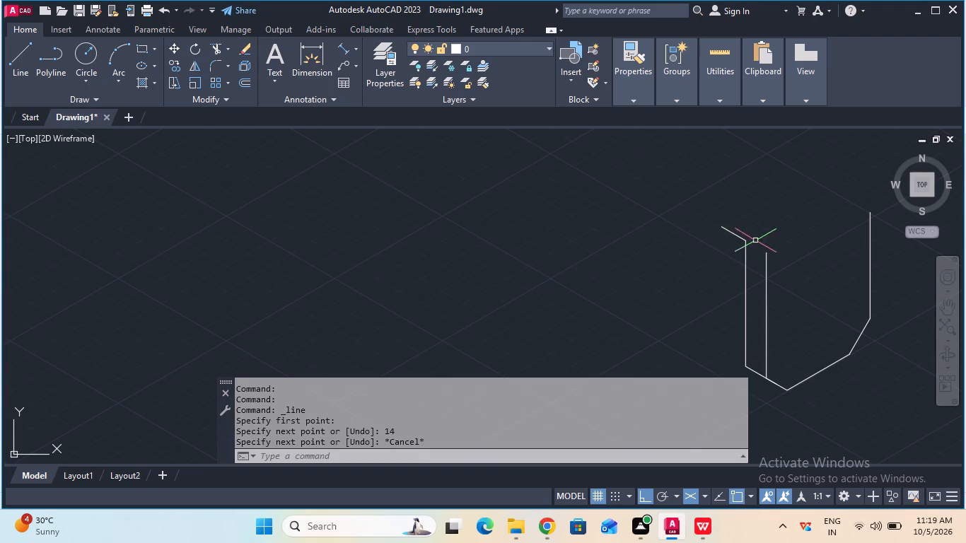
Draw a 14 mm line at 330° from the upper end of the inner left vertical edge.
{"action": "left_click", "coordinate": [23, 62]}
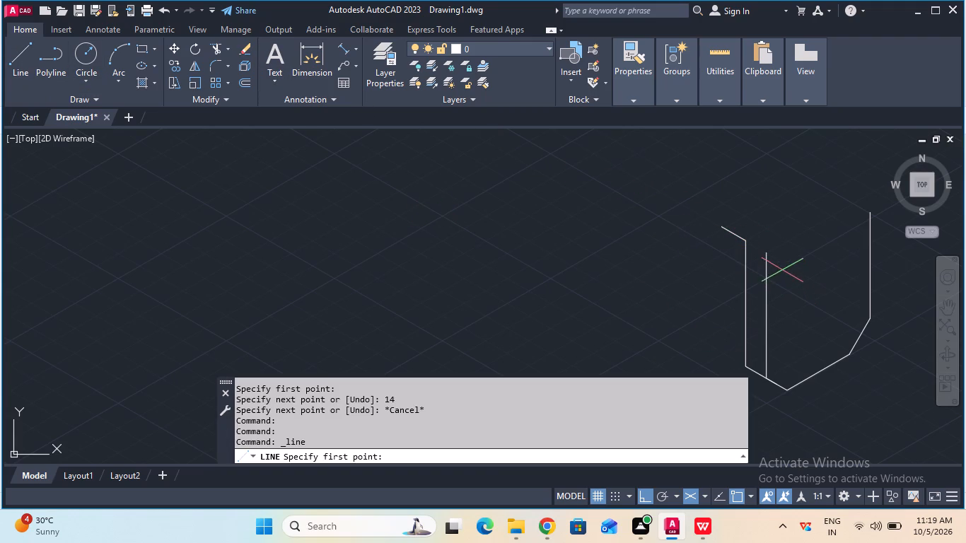
{"action": "left_click", "coordinate": [766, 253]}
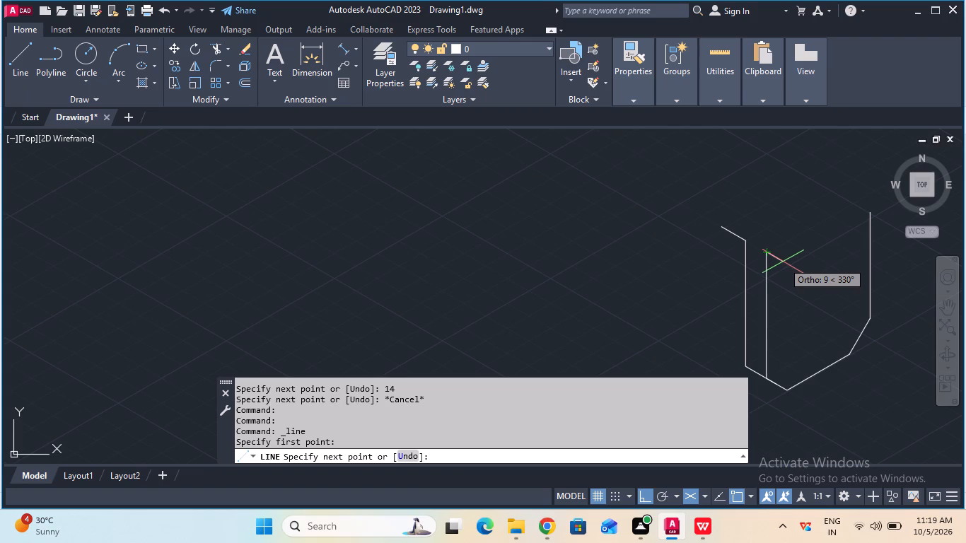
{"action": "type", "text": "14"}
{"action": "key", "text": "Return"}
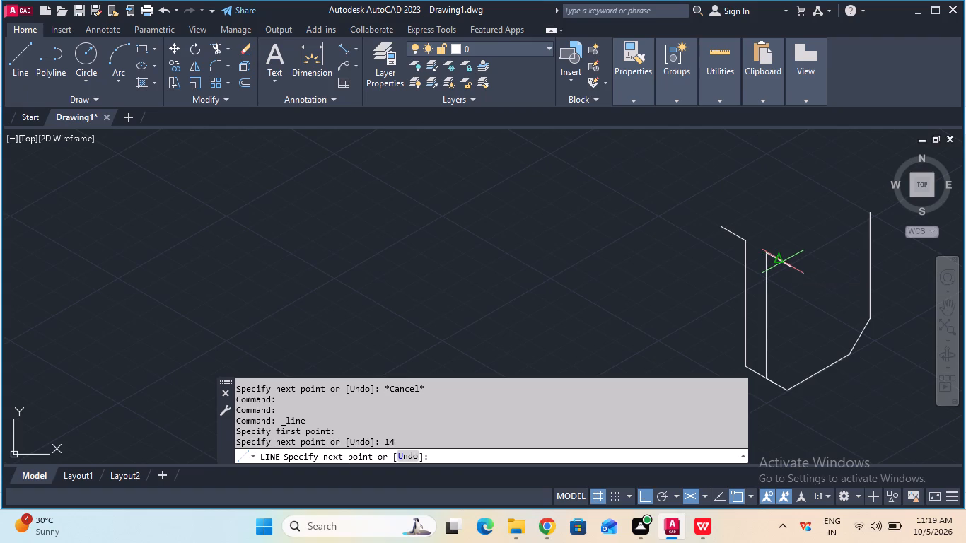
{"action": "key", "text": "Escape"}
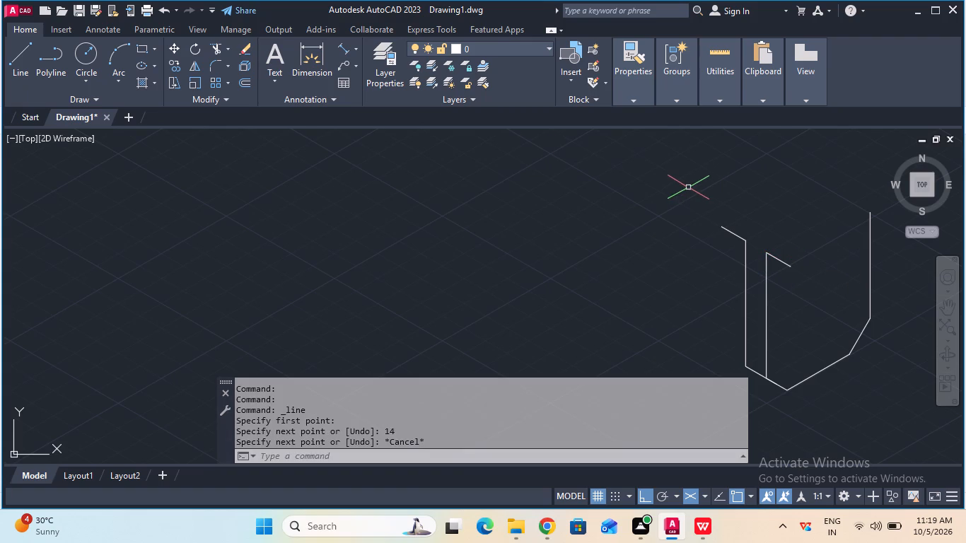
Check the length of the new line at the inner vertical edge with an aligned dimension preview.
{"action": "left_click", "coordinate": [347, 49]}
{"action": "left_click", "coordinate": [767, 254]}
{"action": "left_click", "coordinate": [792, 271]}
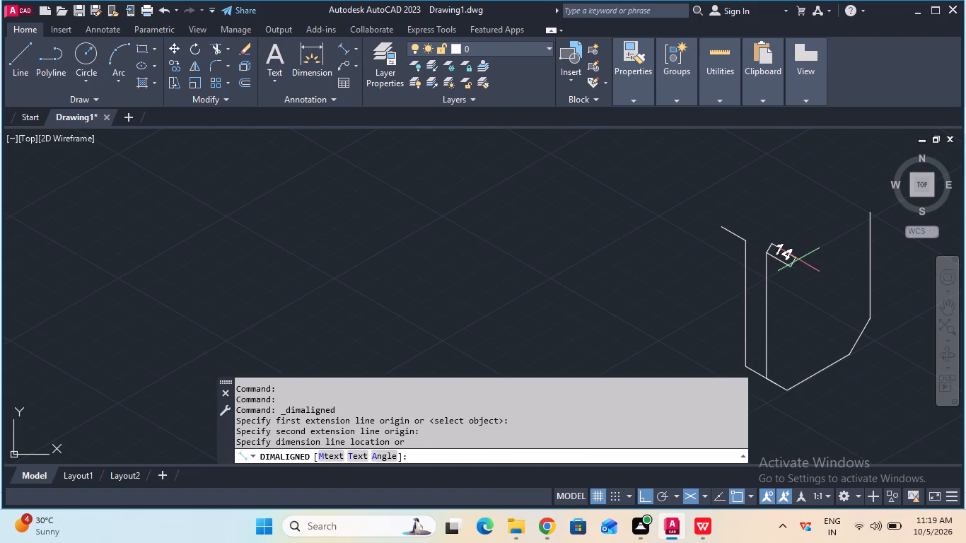
{"action": "key", "text": "Escape"}
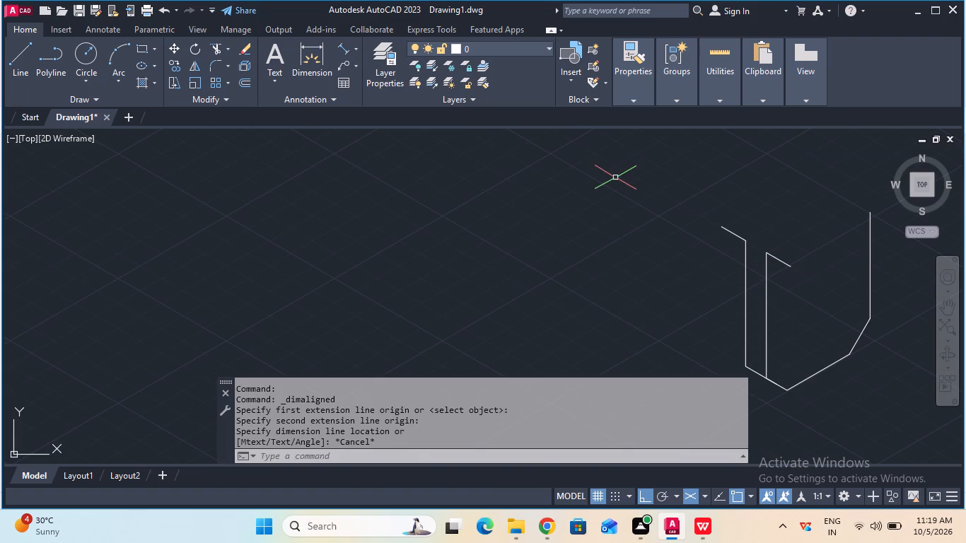
Draw a 60 mm line at 30° from the free end of the inner edge's 14 mm line.
{"action": "left_click", "coordinate": [25, 79]}
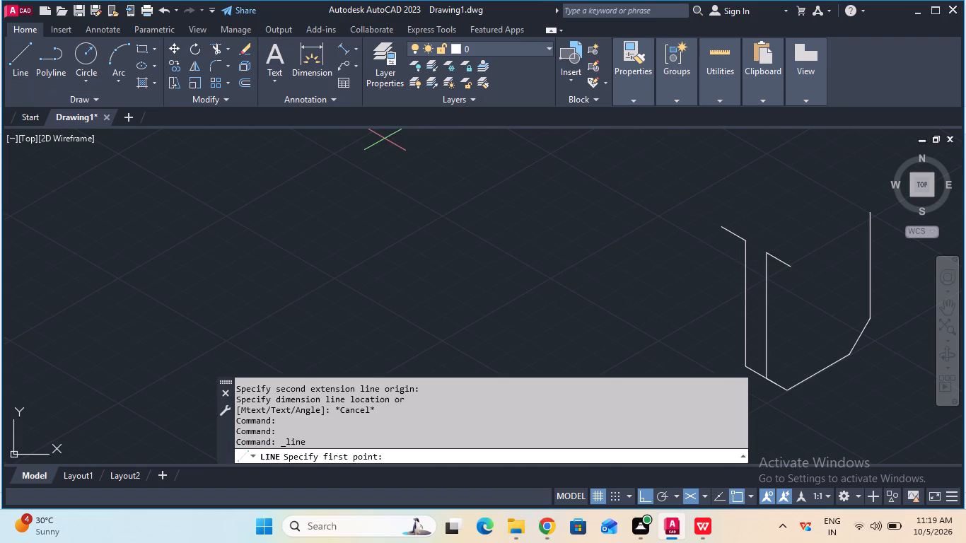
{"action": "left_click", "coordinate": [792, 267]}
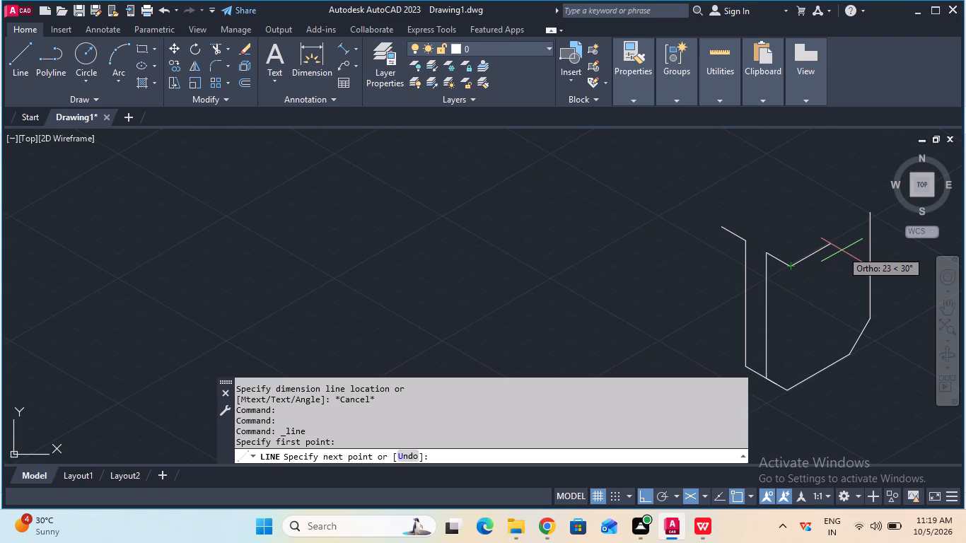
{"action": "type", "text": "60"}
{"action": "key", "text": "Return"}
{"action": "key", "text": "Escape"}
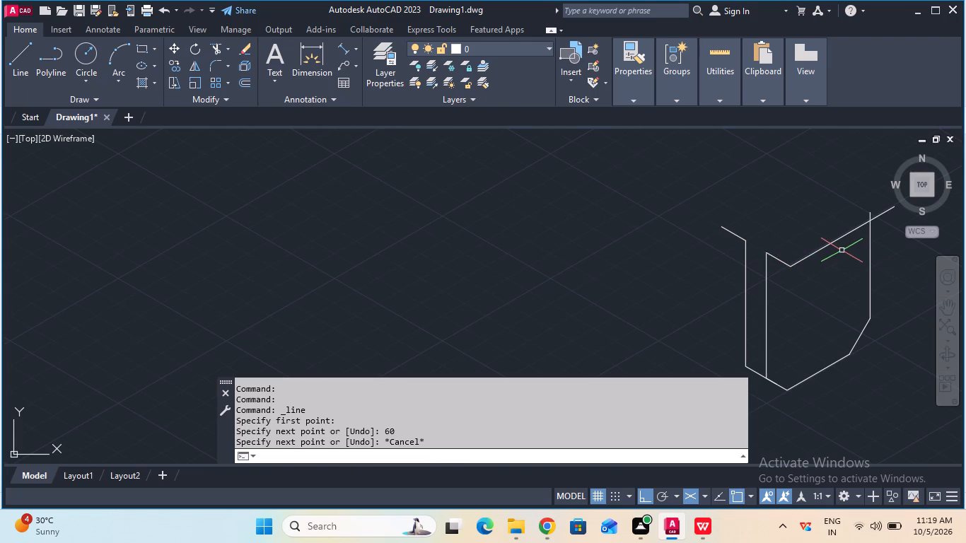
Trim the part of the far right vertical edge that projects above the new 60 mm line.
{"action": "left_click", "coordinate": [213, 42]}
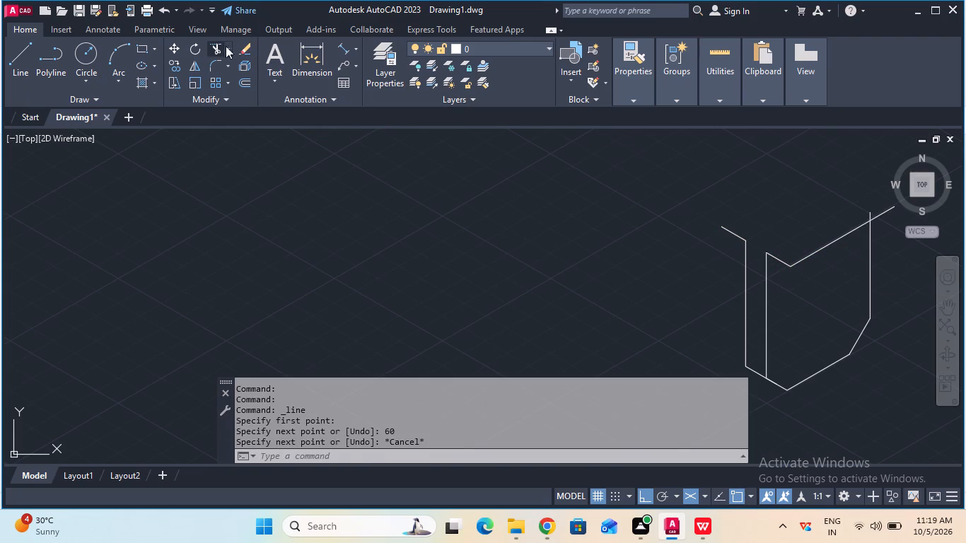
{"action": "left_click", "coordinate": [869, 215]}
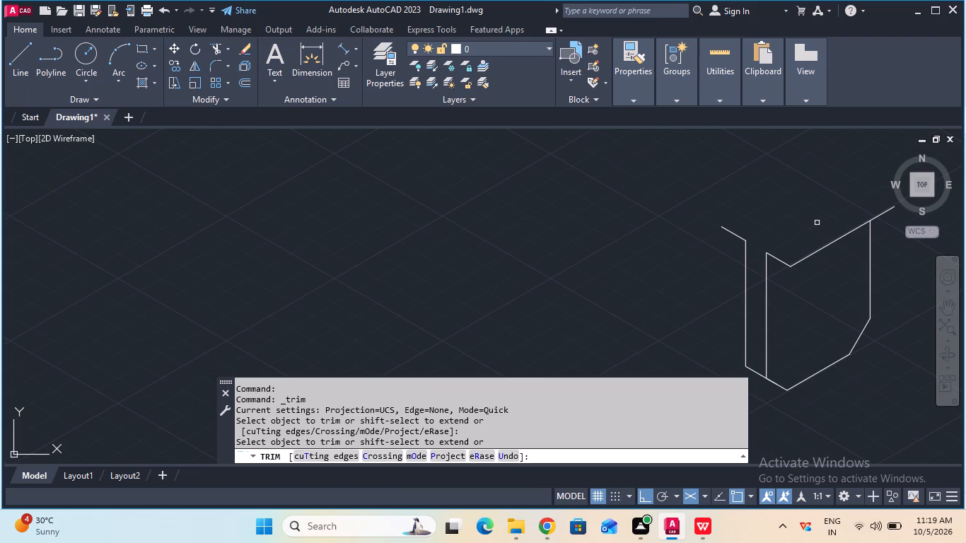
{"action": "key", "text": "Escape"}
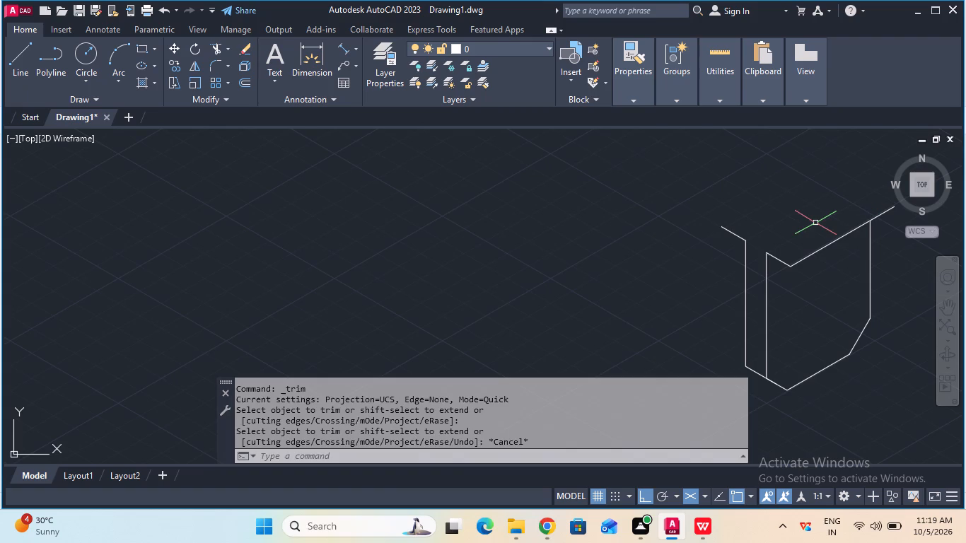
Draw a 25 mm vertical line in CENTER linetype on the right isoplane, upward from the midpoint of the front face's sloping bottom edge.
{"action": "left_click", "coordinate": [941, 313]}
{"action": "left_click_drag", "start_coordinate": [900, 292], "coordinate": [894, 293]}
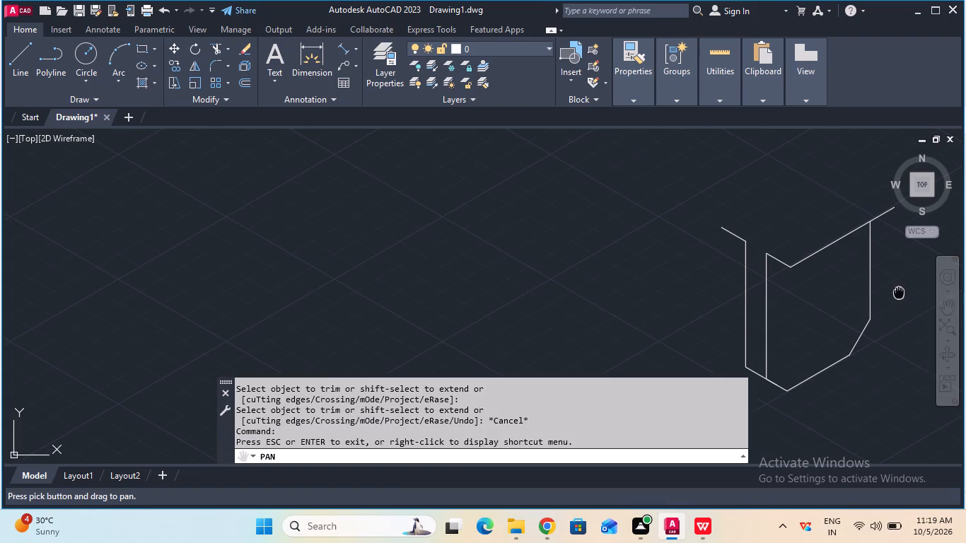
{"action": "left_click_drag", "start_coordinate": [894, 293], "coordinate": [844, 309]}
{"action": "key", "text": "Escape"}
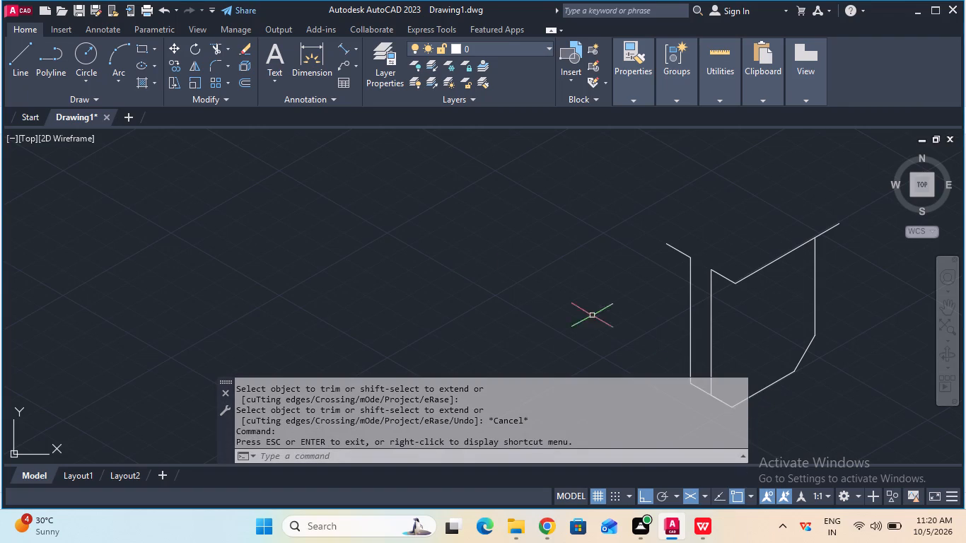
{"action": "left_click", "coordinate": [630, 100]}
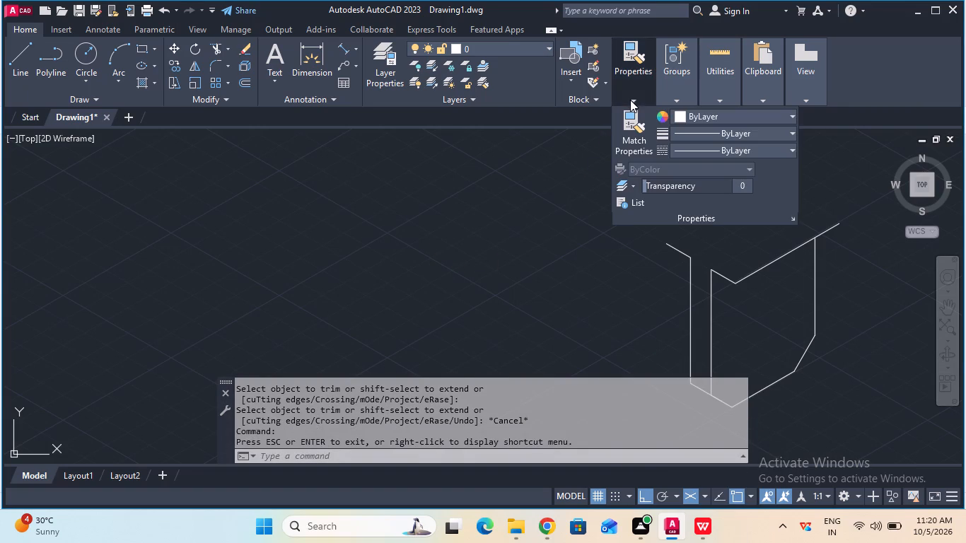
{"action": "left_click", "coordinate": [693, 146]}
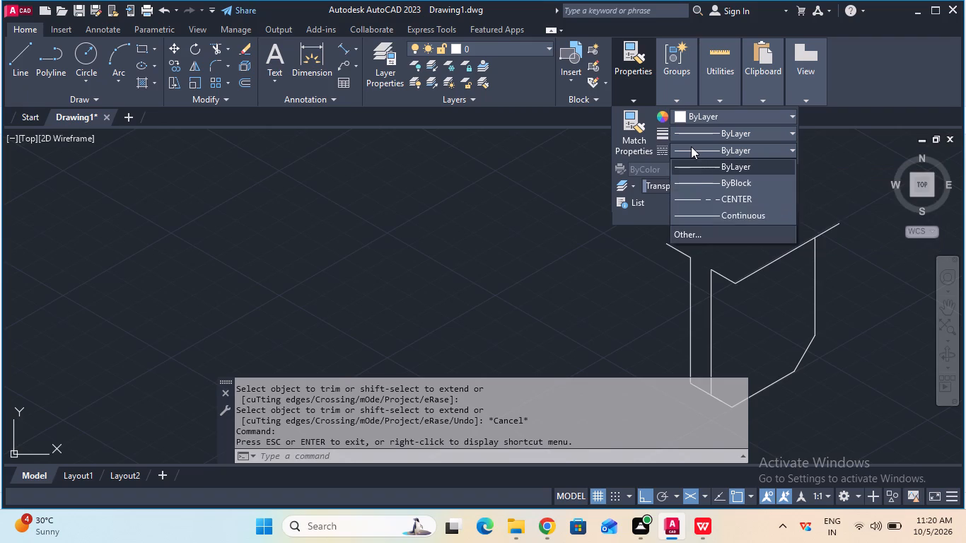
{"action": "left_click", "coordinate": [701, 197]}
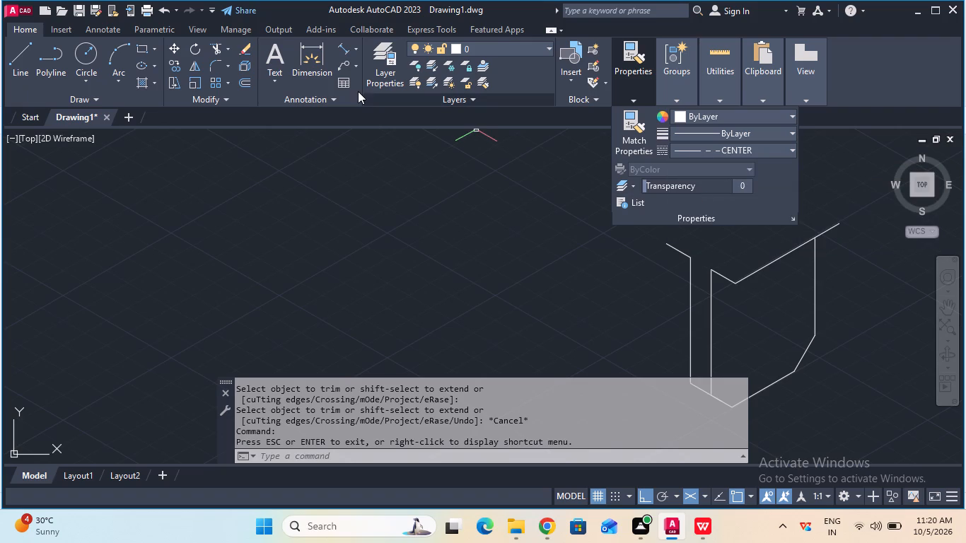
{"action": "left_click", "coordinate": [18, 48]}
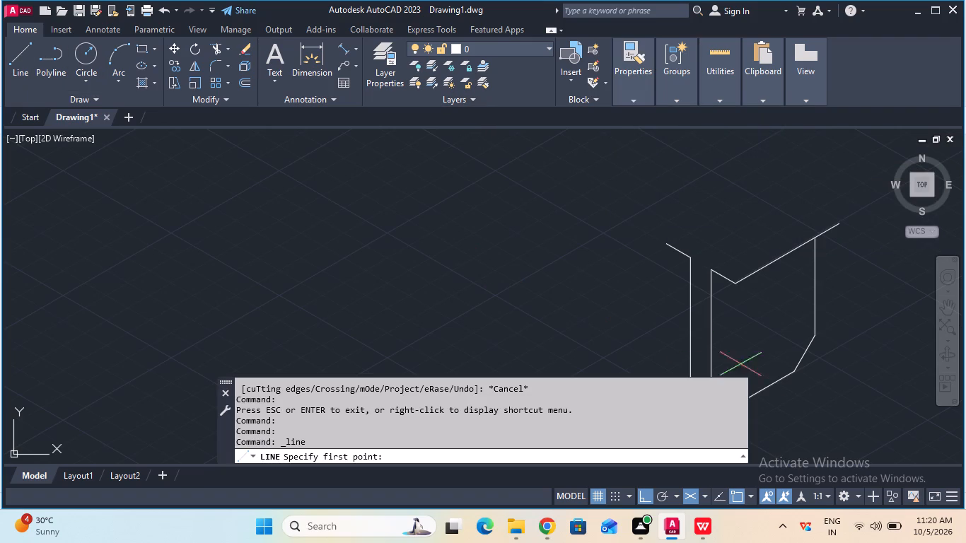
{"action": "left_click", "coordinate": [762, 387]}
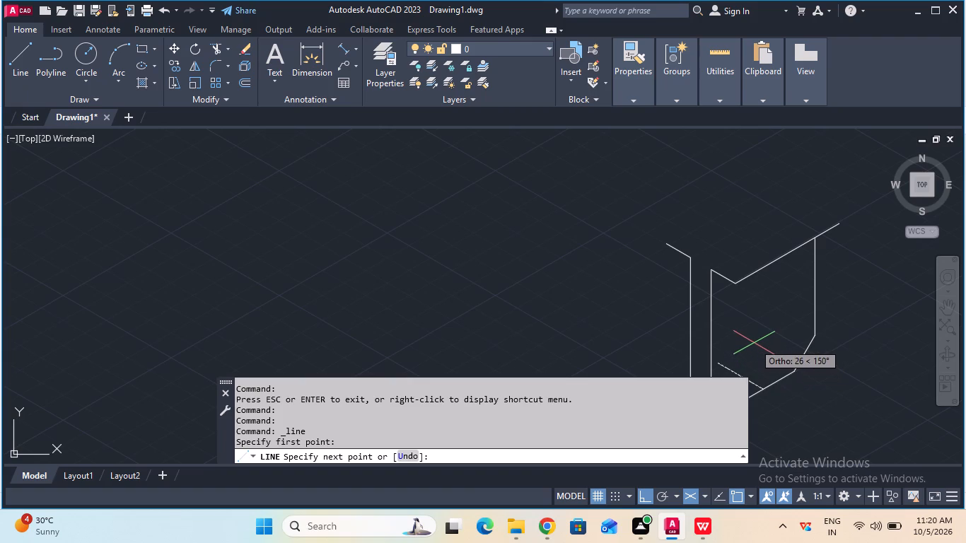
{"action": "key", "text": "F5"}
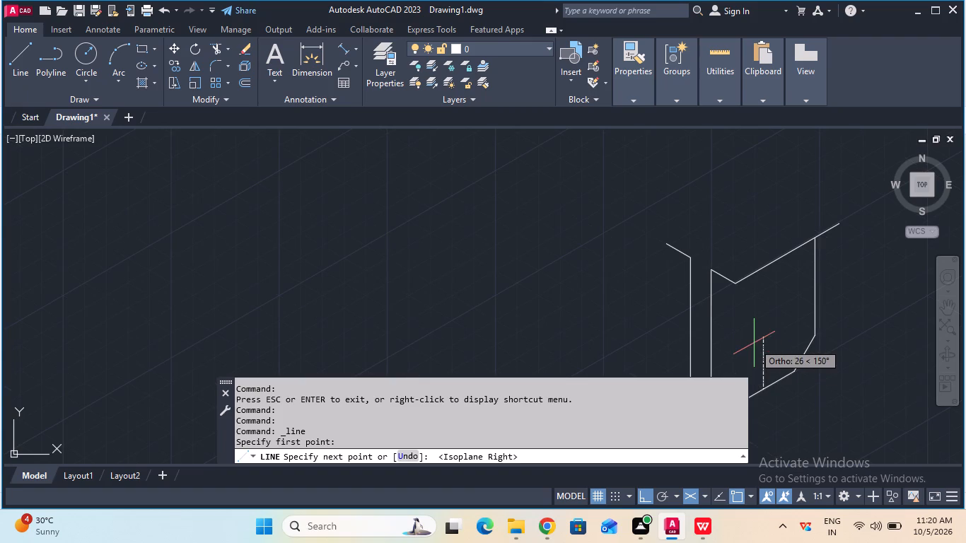
{"action": "type", "text": "25"}
{"action": "key", "text": "Return"}
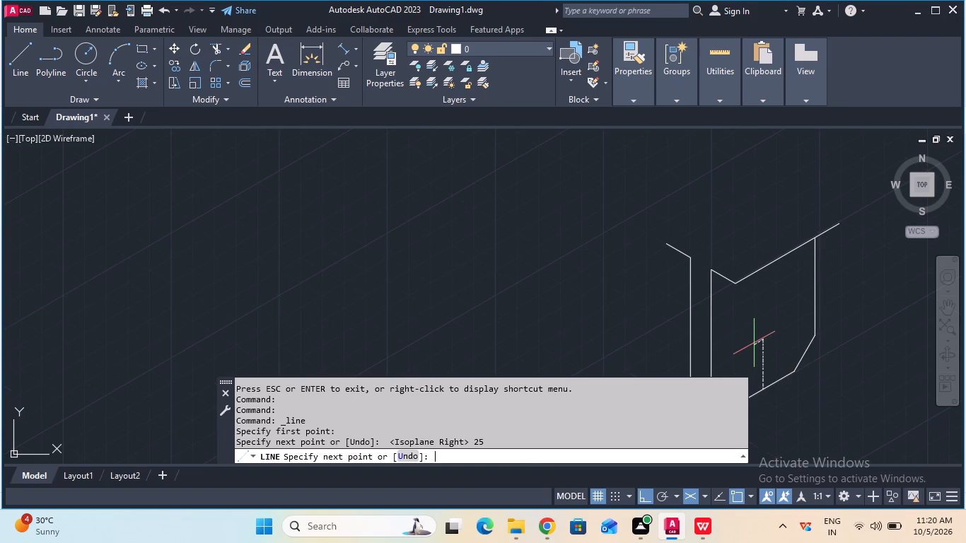
{"action": "key", "text": "Escape"}
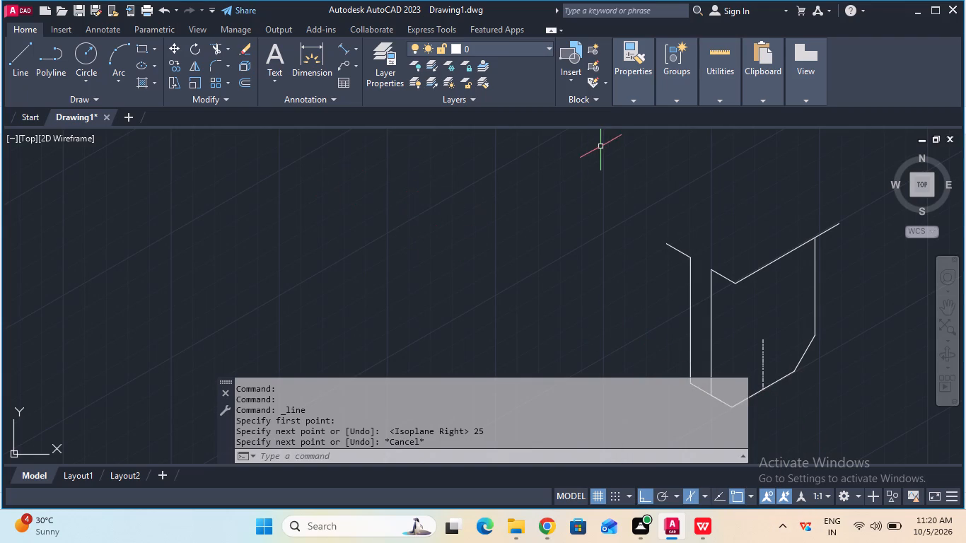
Set the current linetype to ByBlock.
{"action": "left_click", "coordinate": [633, 102]}
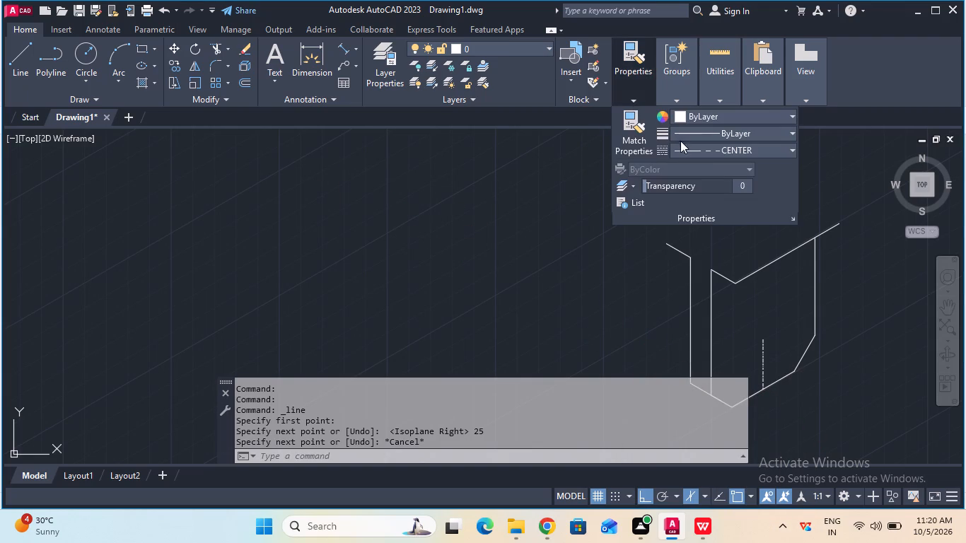
{"action": "left_click", "coordinate": [686, 148]}
{"action": "left_click", "coordinate": [691, 185]}
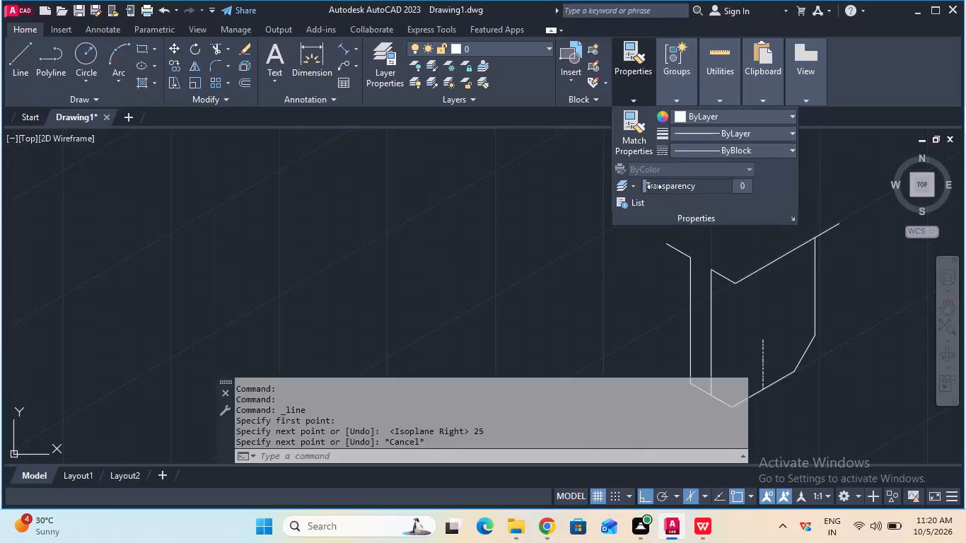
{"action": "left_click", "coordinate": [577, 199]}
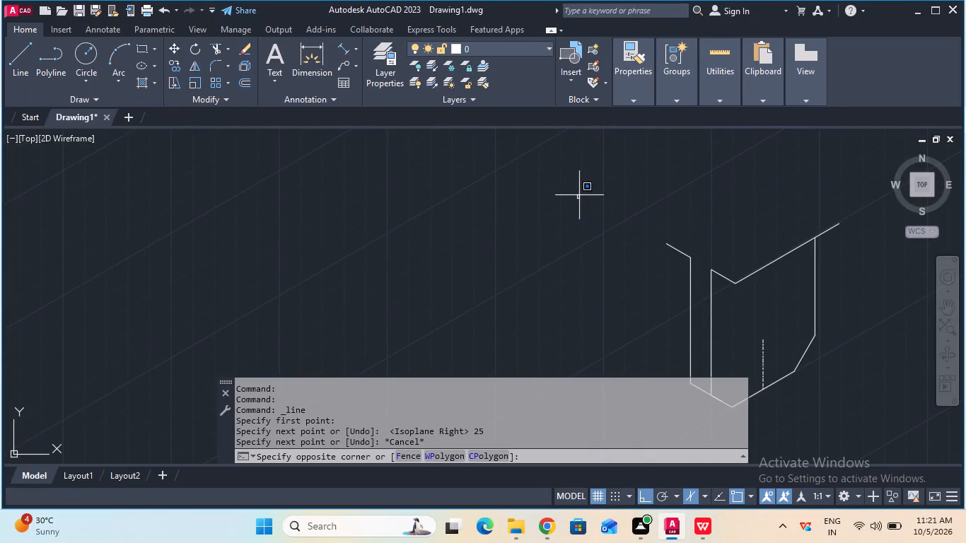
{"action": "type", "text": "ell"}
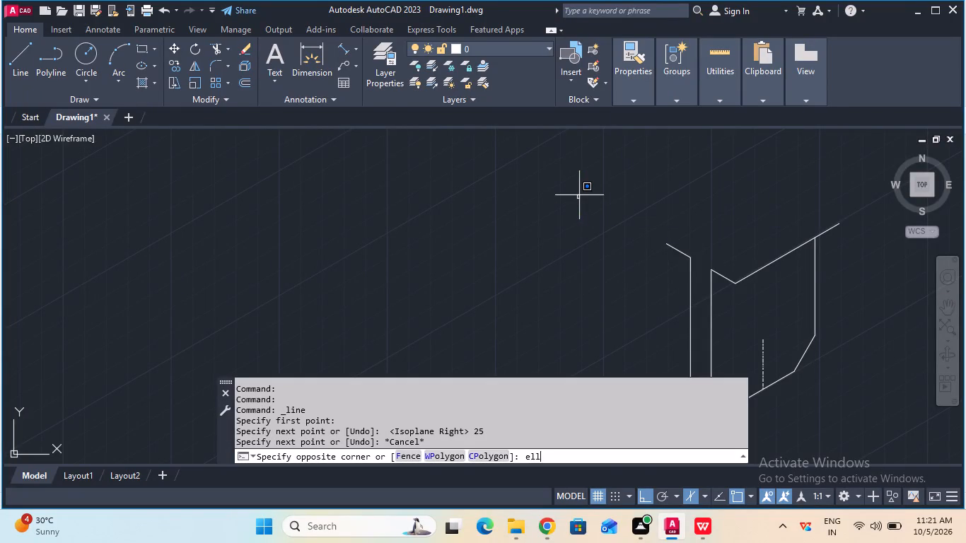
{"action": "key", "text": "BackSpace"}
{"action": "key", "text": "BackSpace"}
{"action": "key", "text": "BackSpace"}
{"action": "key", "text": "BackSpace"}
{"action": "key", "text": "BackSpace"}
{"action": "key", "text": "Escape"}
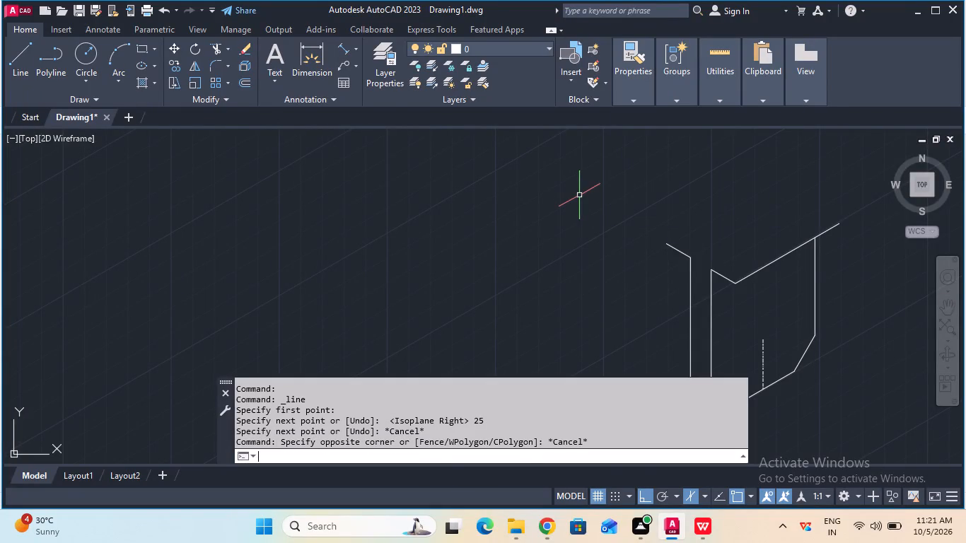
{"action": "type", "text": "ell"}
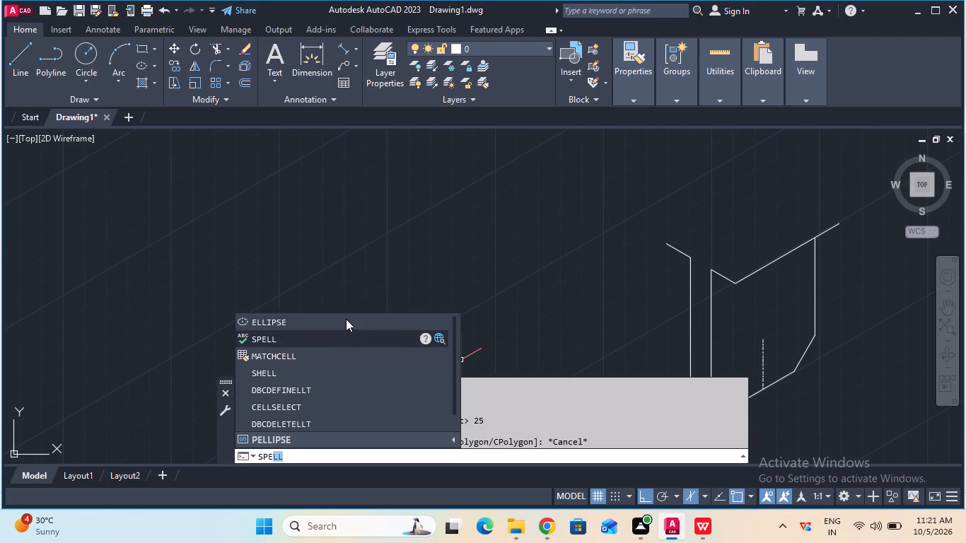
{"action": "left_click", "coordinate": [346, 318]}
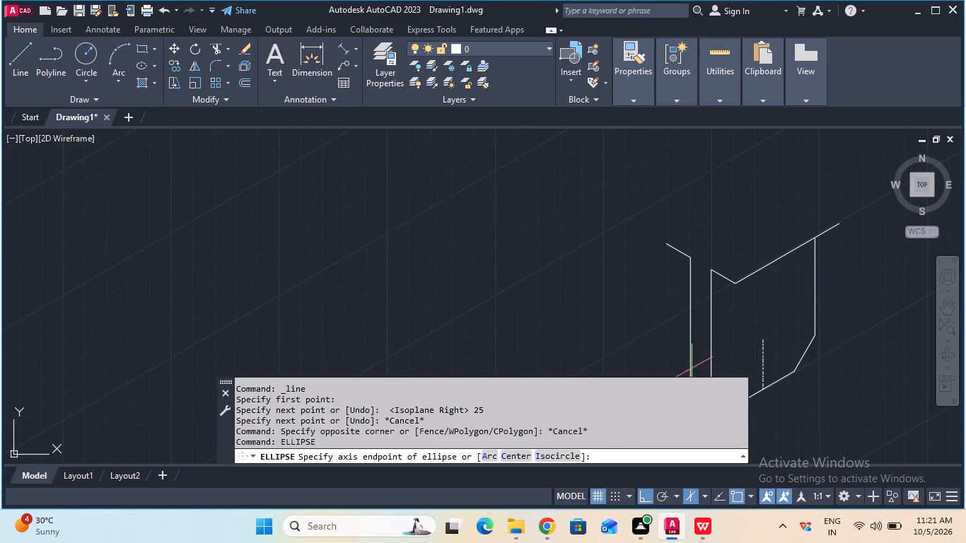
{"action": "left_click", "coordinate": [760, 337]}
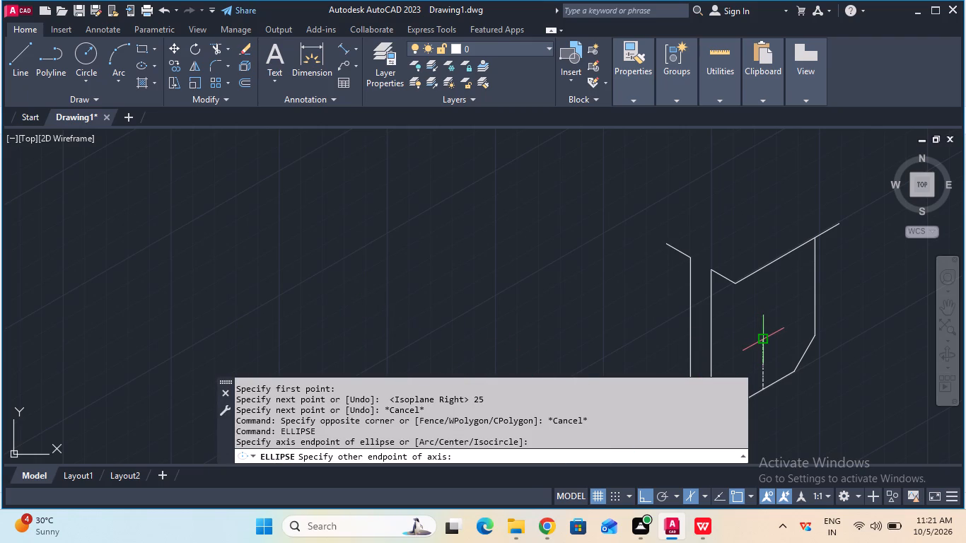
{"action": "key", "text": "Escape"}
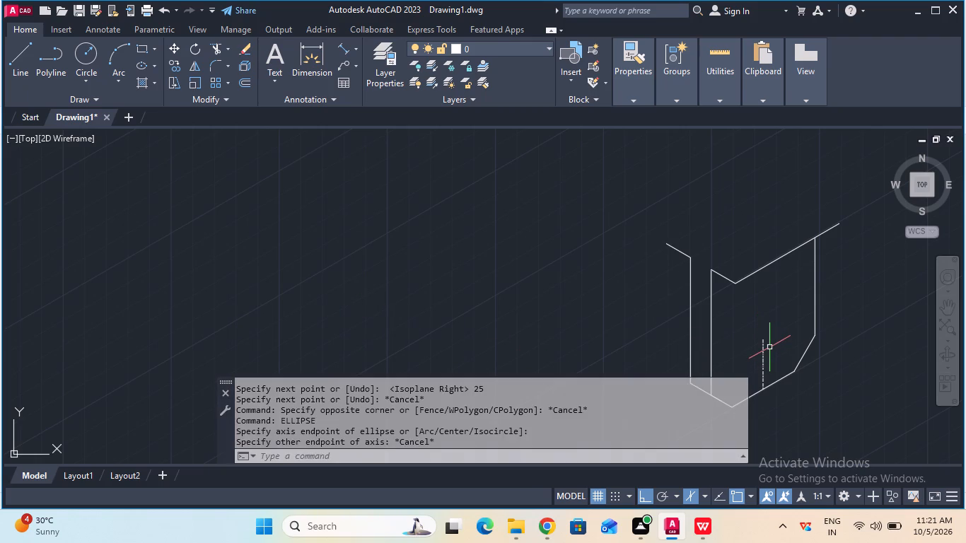
Draw a 35 mm diameter isocircle on the front face, centred on the upper end of the 25 mm centre line.
{"action": "type", "text": "ell"}
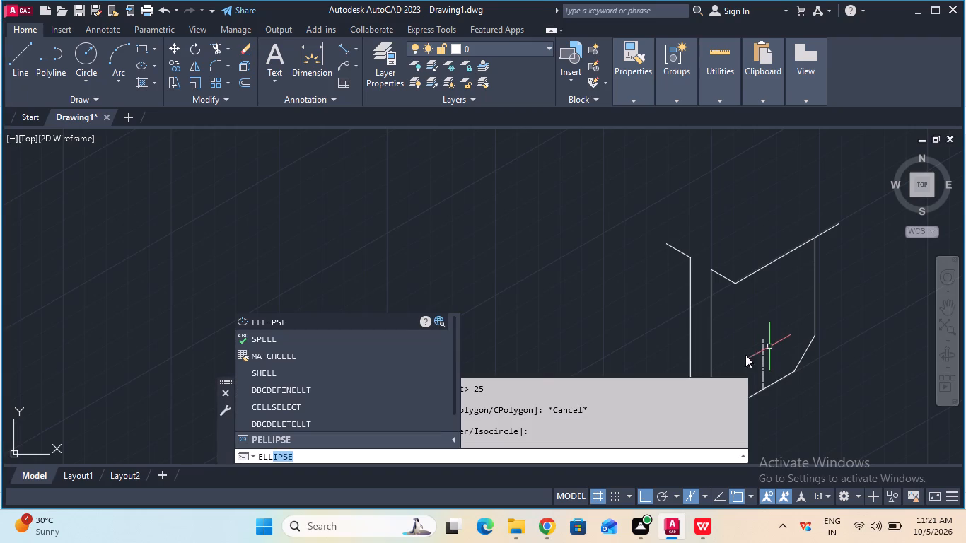
{"action": "left_click", "coordinate": [405, 320]}
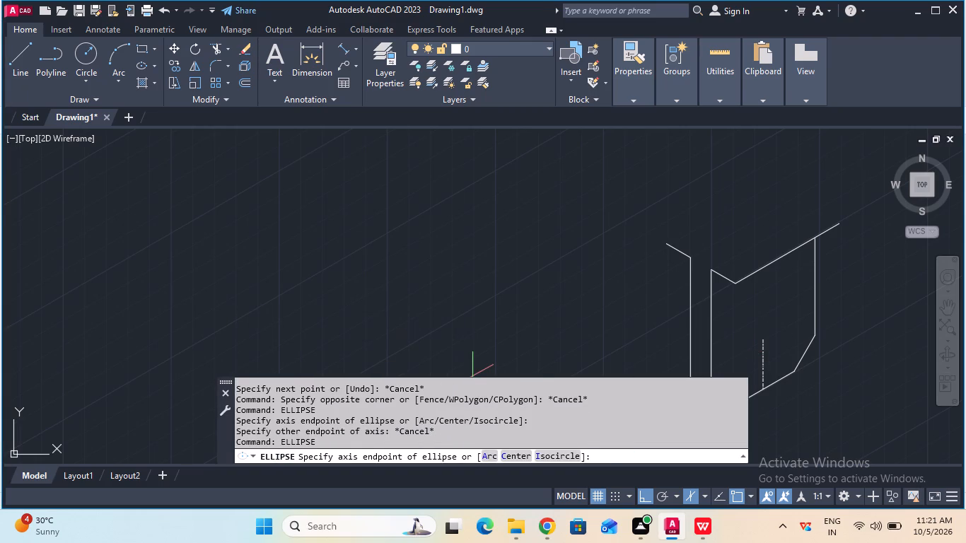
{"action": "left_click", "coordinate": [550, 452]}
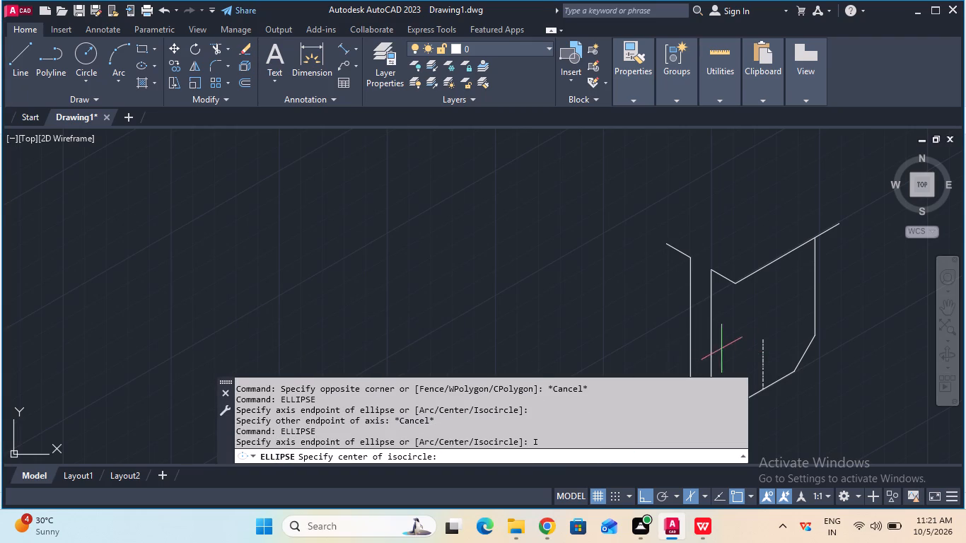
{"action": "left_click", "coordinate": [765, 338]}
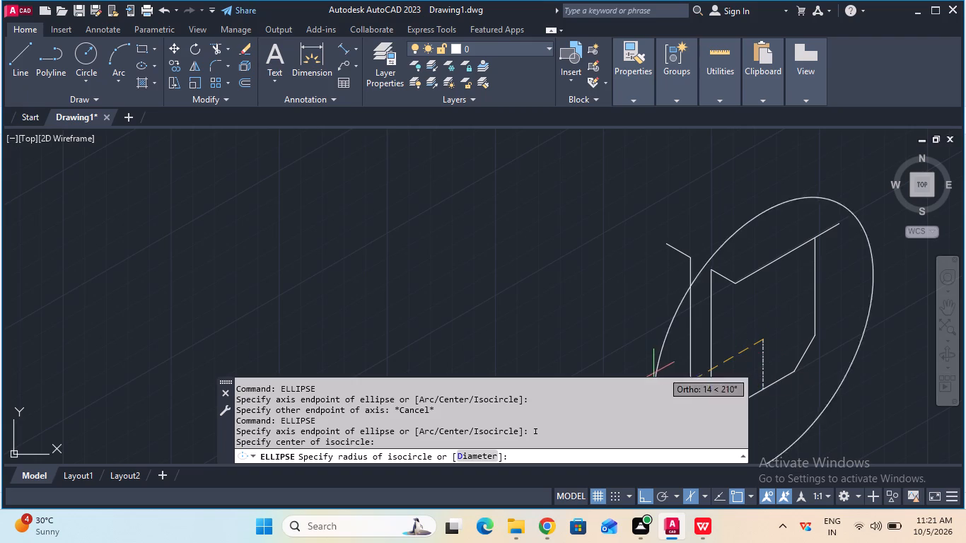
{"action": "left_click", "coordinate": [489, 454]}
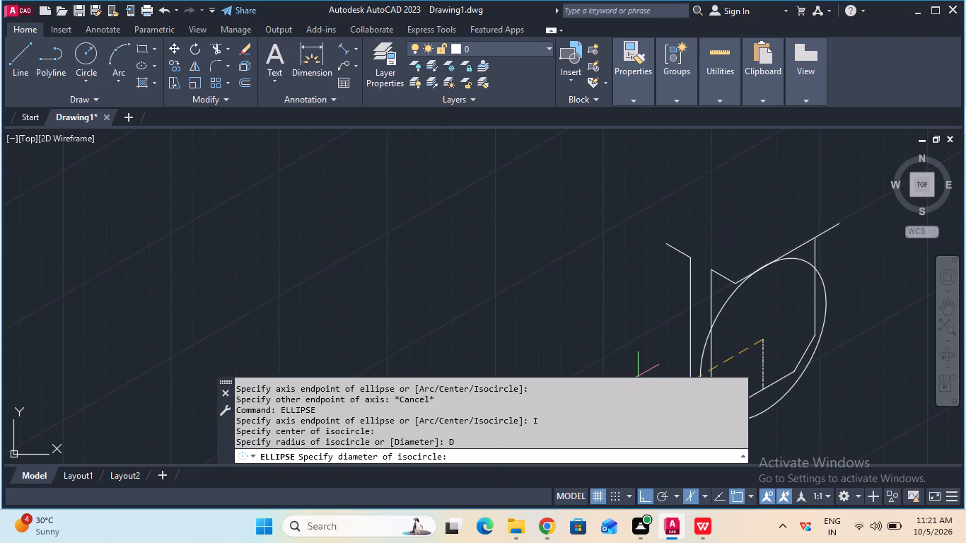
{"action": "type", "text": "35"}
{"action": "key", "text": "Return"}
{"action": "key", "text": "Escape"}
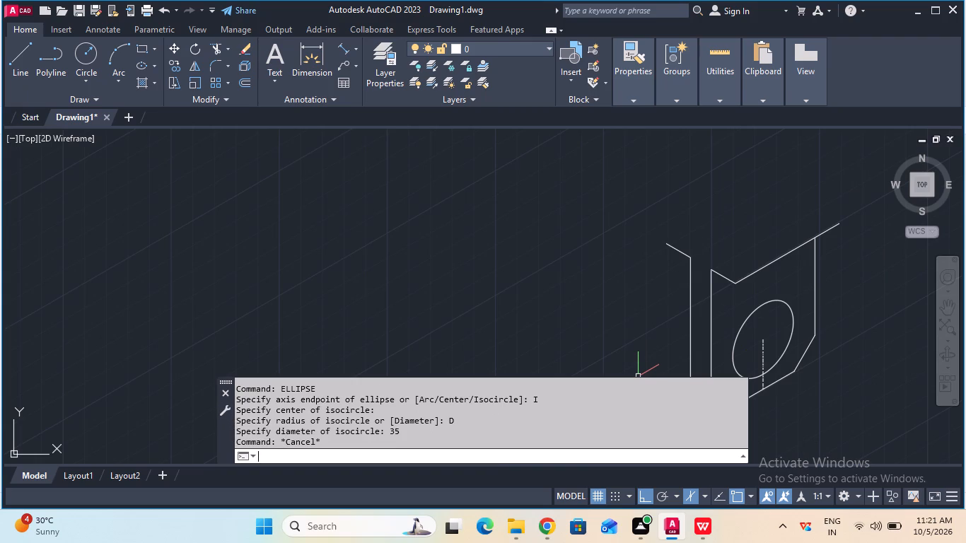
Draw a concentric 25 mm diameter isocircle inside the 35 mm one on the front face.
{"action": "type", "text": "ell"}
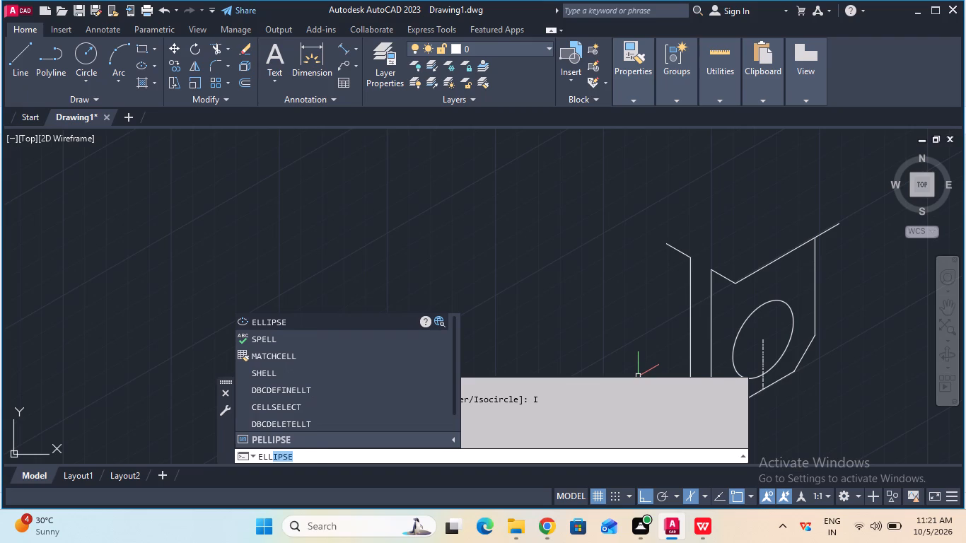
{"action": "left_click", "coordinate": [325, 319]}
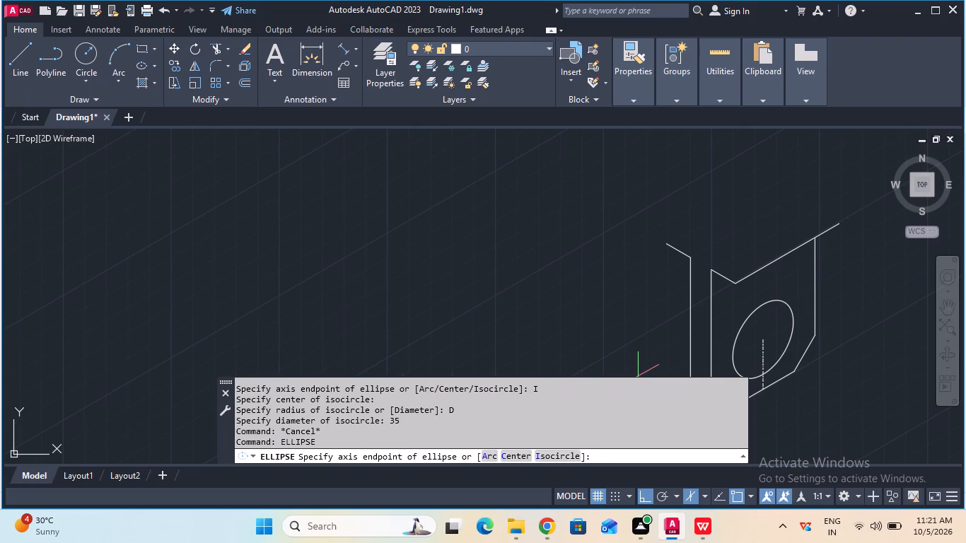
{"action": "left_click", "coordinate": [541, 452]}
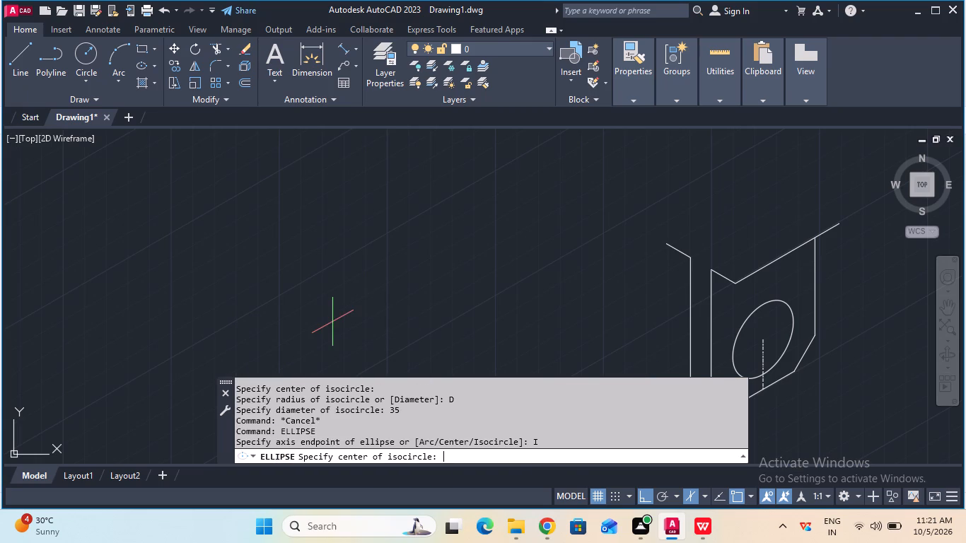
{"action": "left_click", "coordinate": [765, 341]}
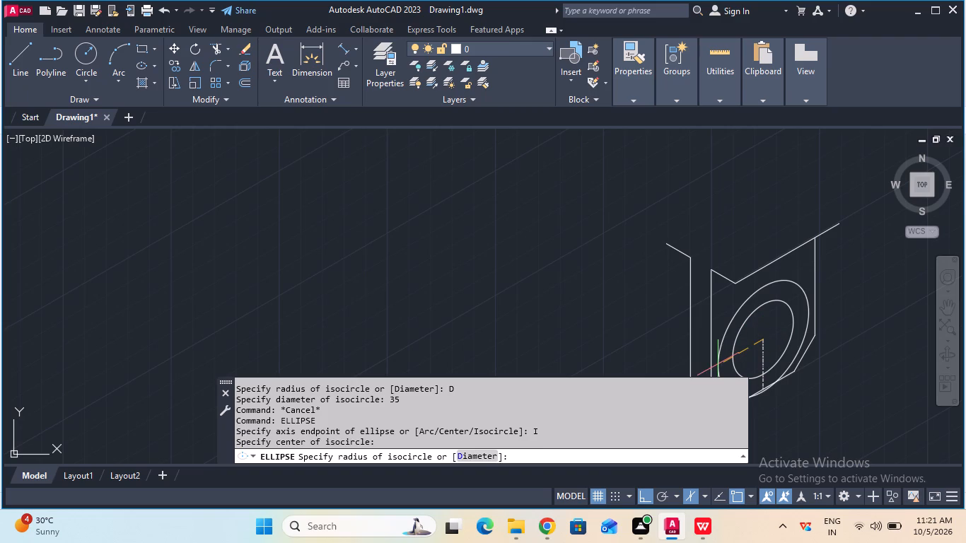
{"action": "left_click", "coordinate": [487, 452]}
{"action": "type", "text": "25"}
{"action": "key", "text": "Return"}
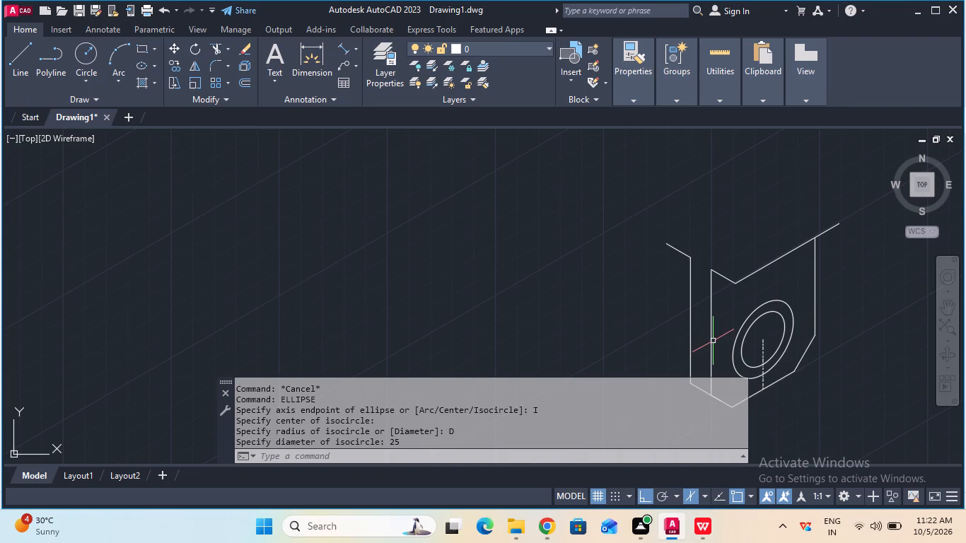
Draw a 40 mm vertical line upward from each end of the 60 mm line at 30°.
{"action": "left_click", "coordinate": [26, 66]}
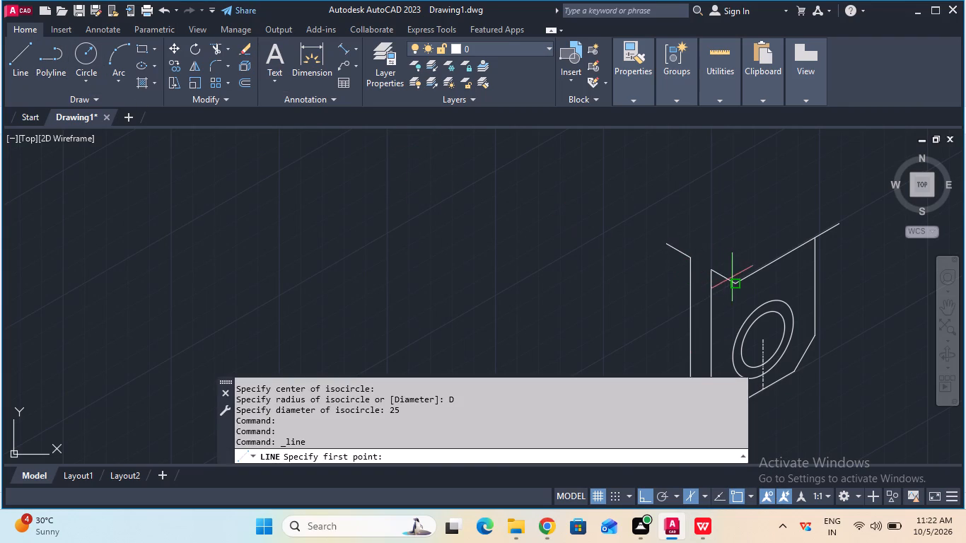
{"action": "left_click", "coordinate": [736, 284]}
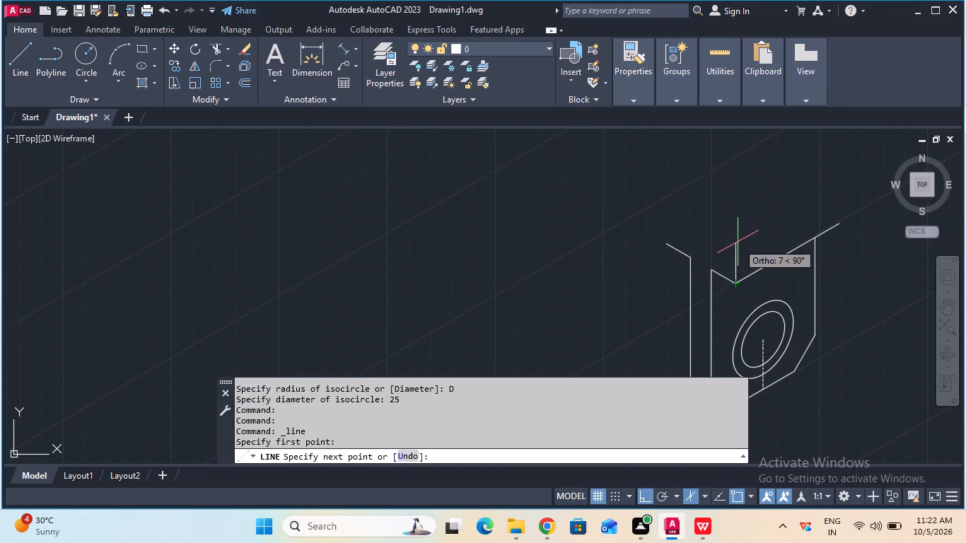
{"action": "key", "text": "4"}
{"action": "key", "text": "0"}
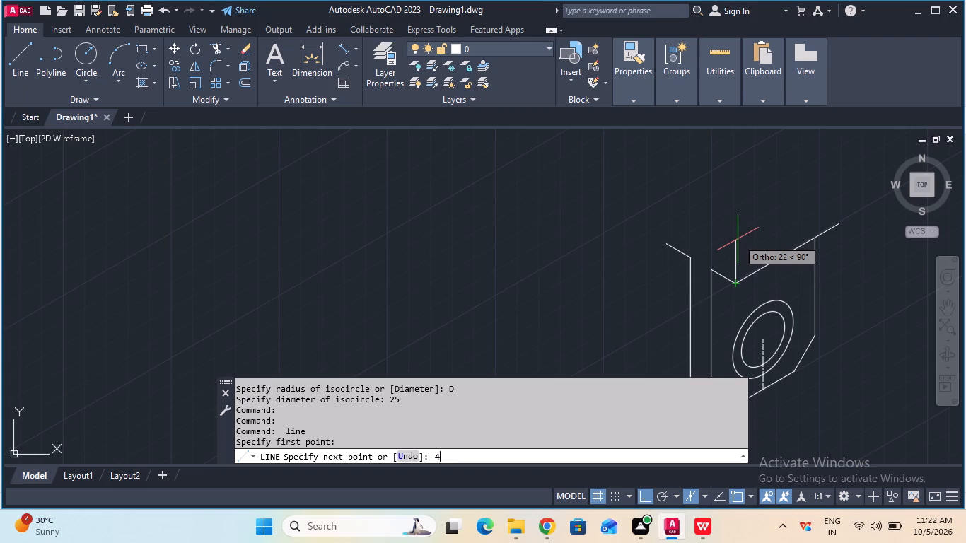
{"action": "key", "text": "Return"}
{"action": "key", "text": "Escape"}
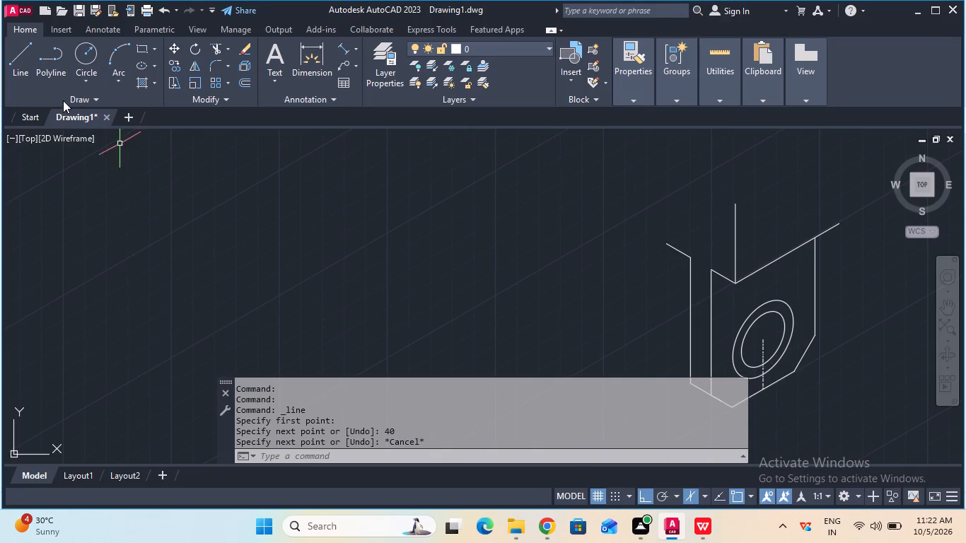
{"action": "left_click", "coordinate": [24, 70]}
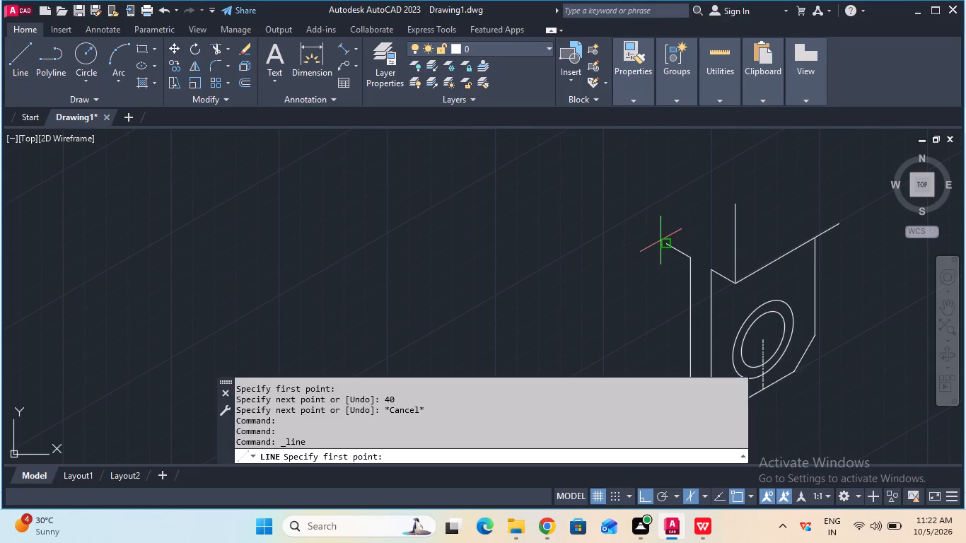
{"action": "left_click", "coordinate": [839, 219]}
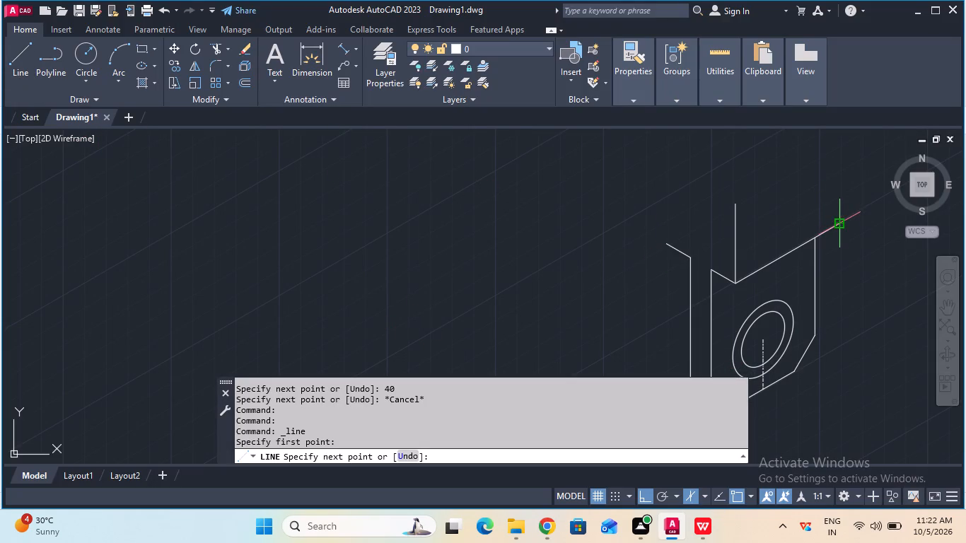
{"action": "key", "text": "4"}
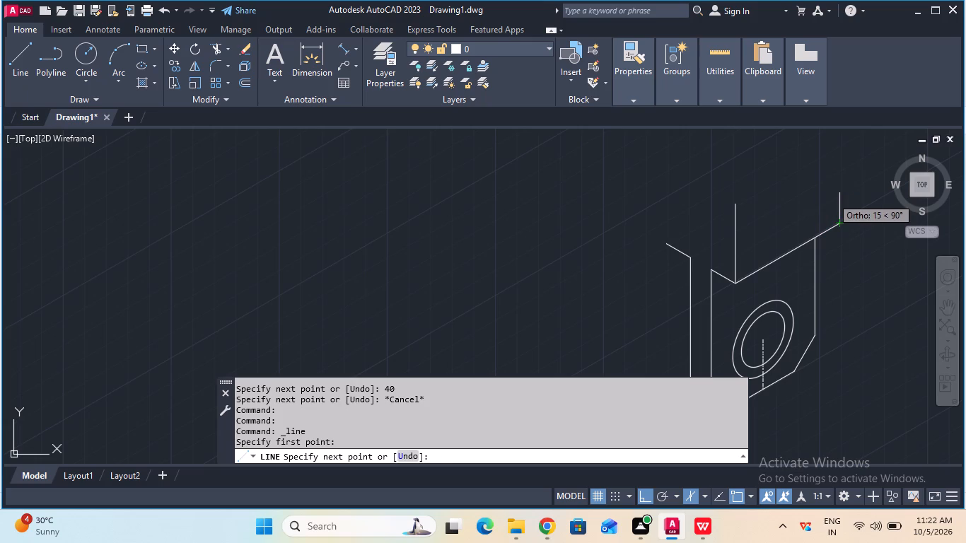
{"action": "key", "text": "0"}
{"action": "key", "text": "Return"}
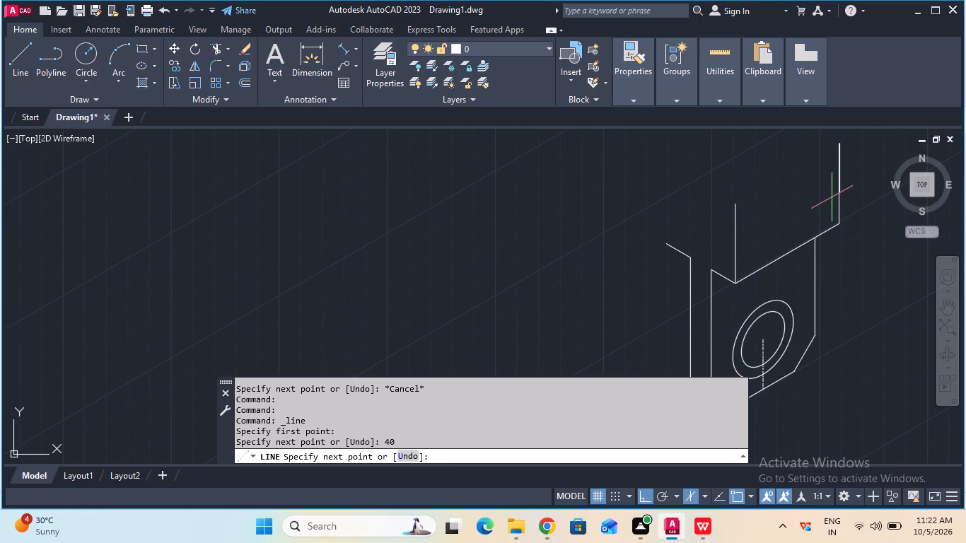
{"action": "key", "text": "Escape"}
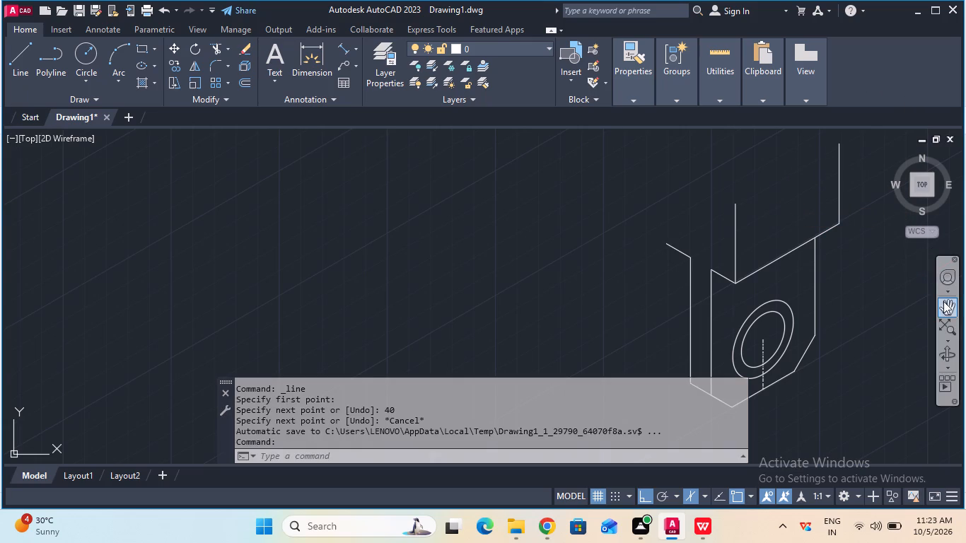
Draw a line in CENTER linetype joining the upper ends of the two 40 mm vertical lines.
{"action": "left_click", "coordinate": [945, 305]}
{"action": "left_click_drag", "start_coordinate": [878, 255], "coordinate": [874, 325]}
{"action": "key", "text": "Escape"}
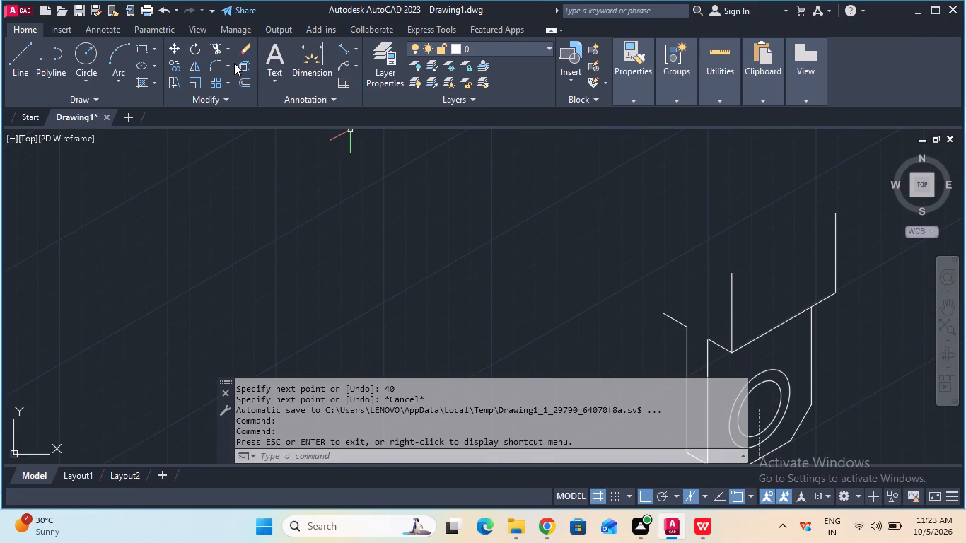
{"action": "left_click", "coordinate": [619, 93]}
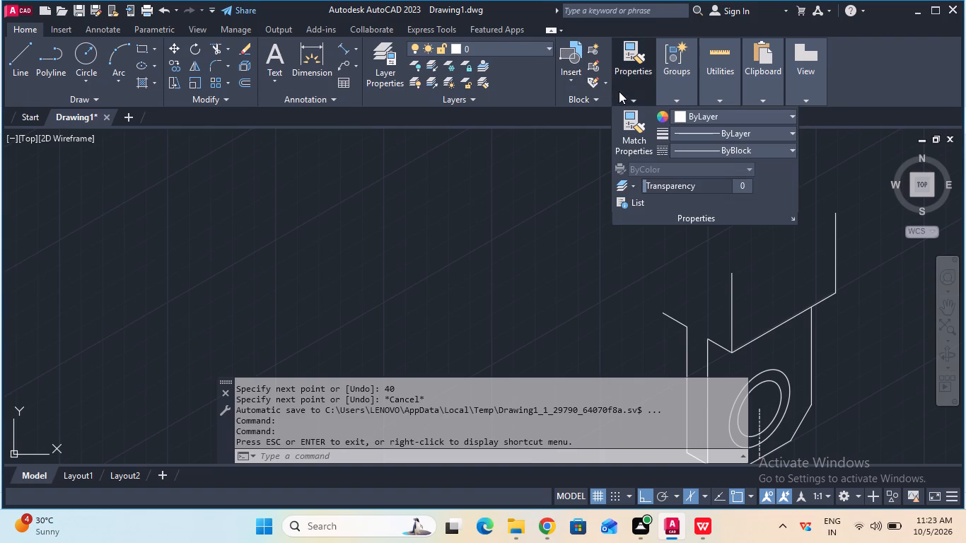
{"action": "left_click", "coordinate": [686, 146]}
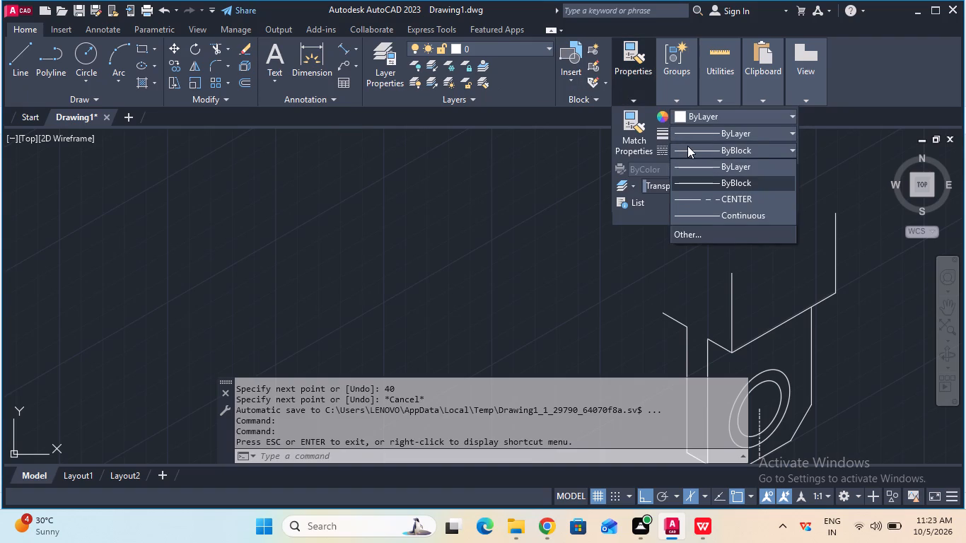
{"action": "left_click", "coordinate": [696, 200]}
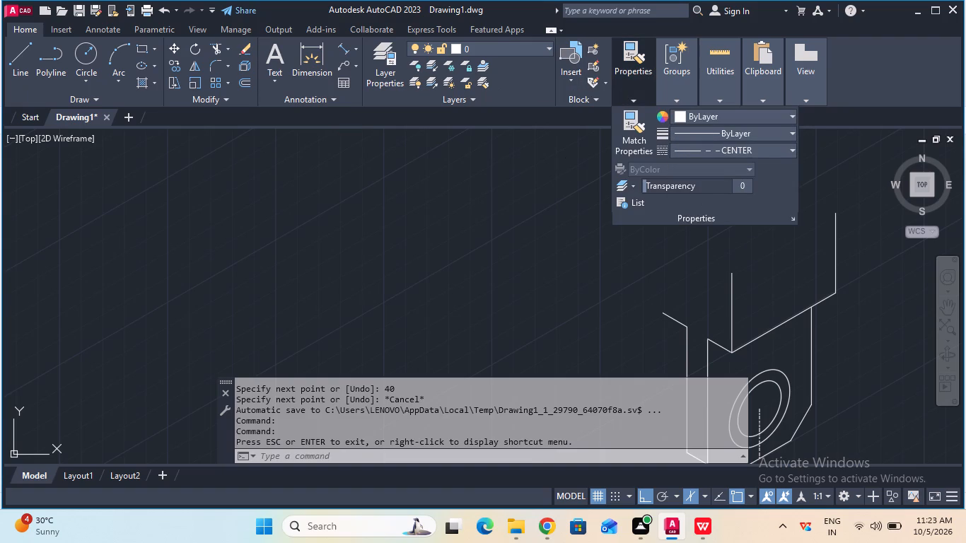
{"action": "left_click", "coordinate": [23, 63]}
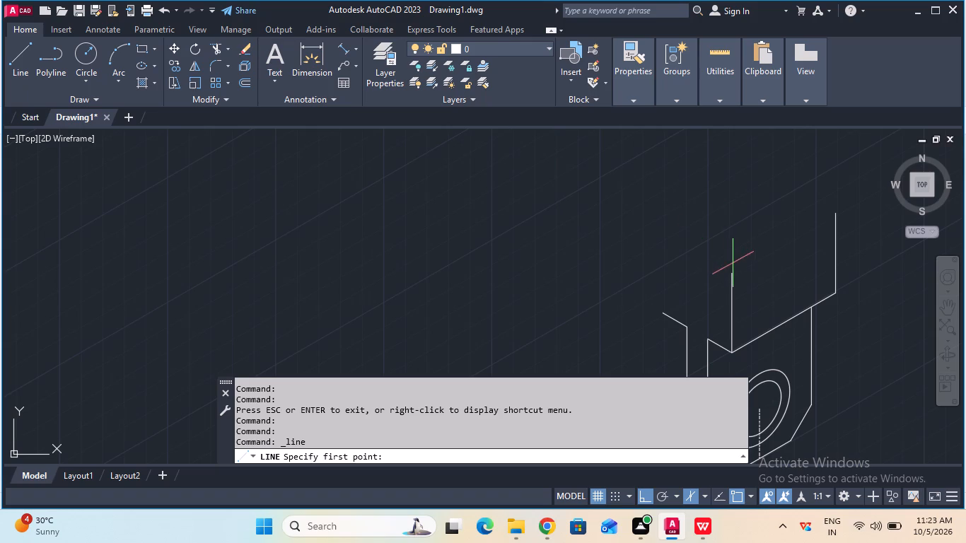
{"action": "left_click", "coordinate": [733, 271]}
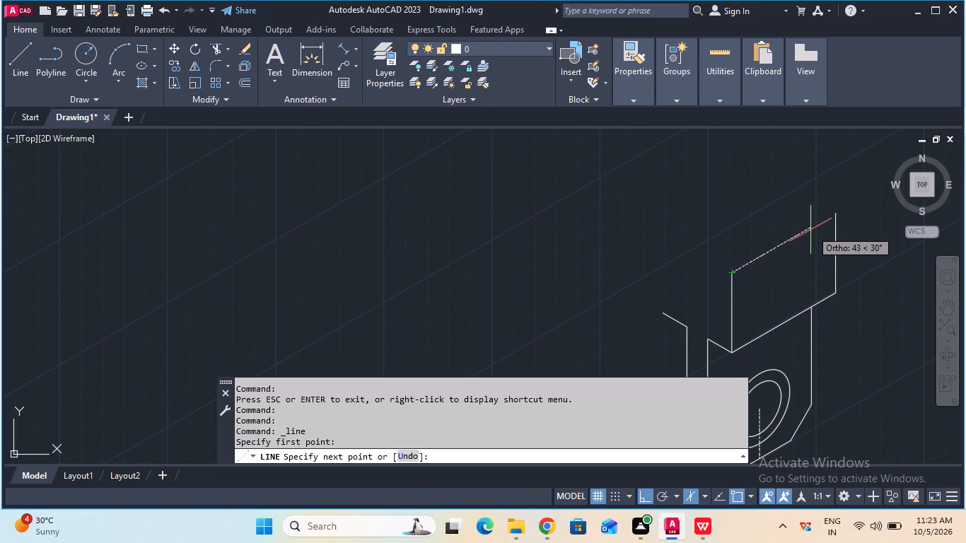
{"action": "left_click", "coordinate": [832, 215]}
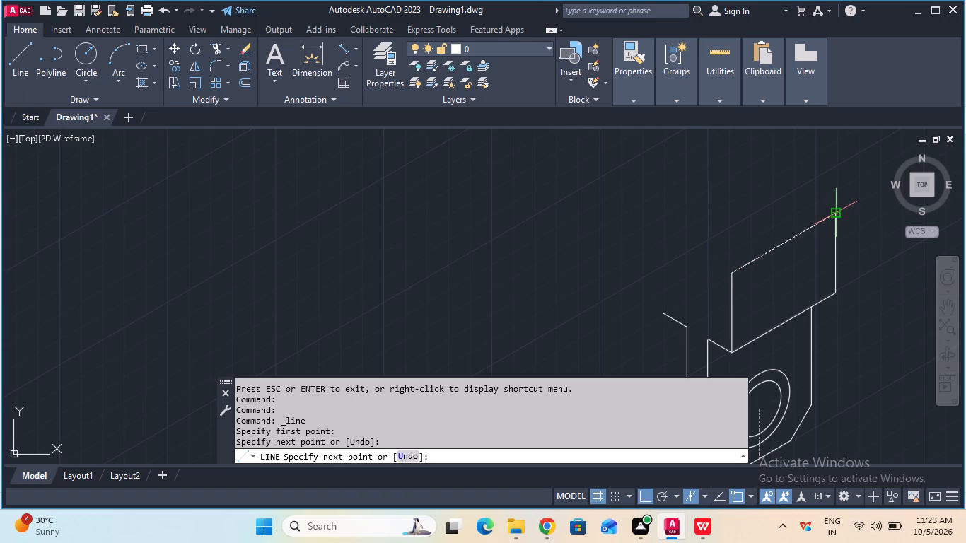
{"action": "key", "text": "Escape"}
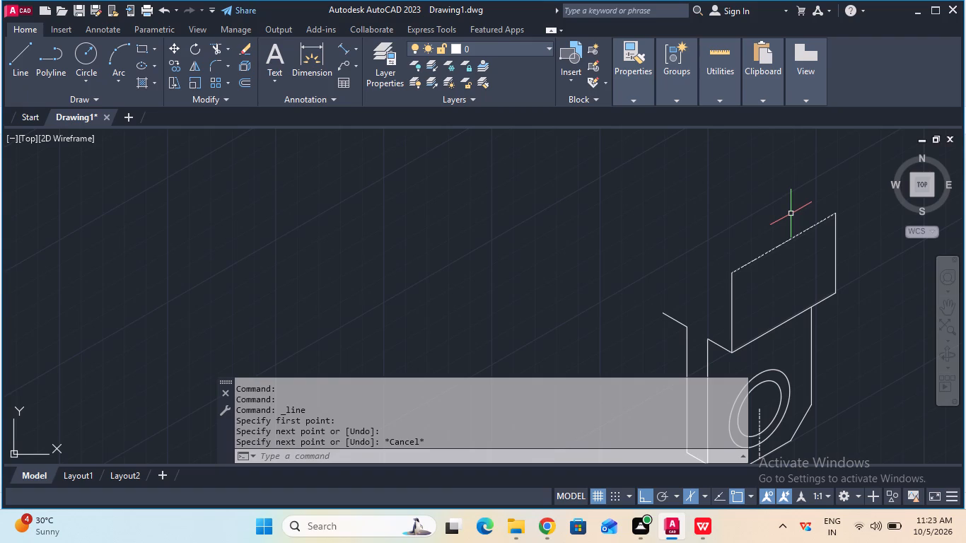
Start the Ellipse command and set the current linetype to ByBlock.
{"action": "type", "text": "ell"}
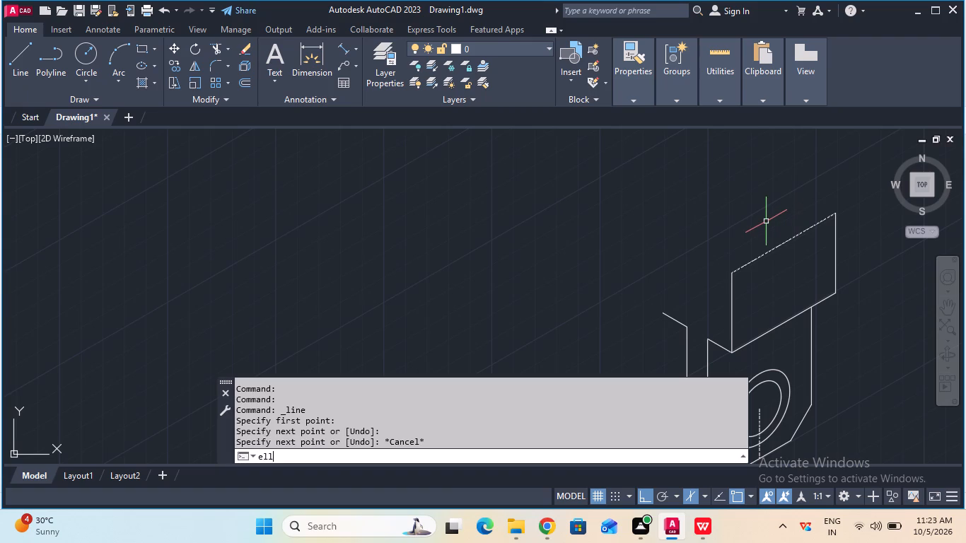
{"action": "left_click", "coordinate": [365, 316]}
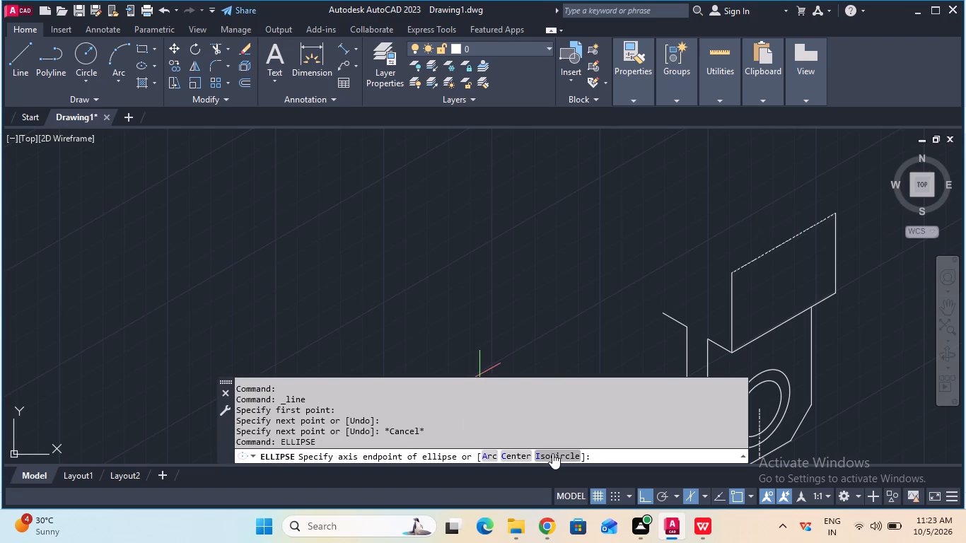
{"action": "left_click", "coordinate": [627, 96]}
{"action": "left_click", "coordinate": [685, 147]}
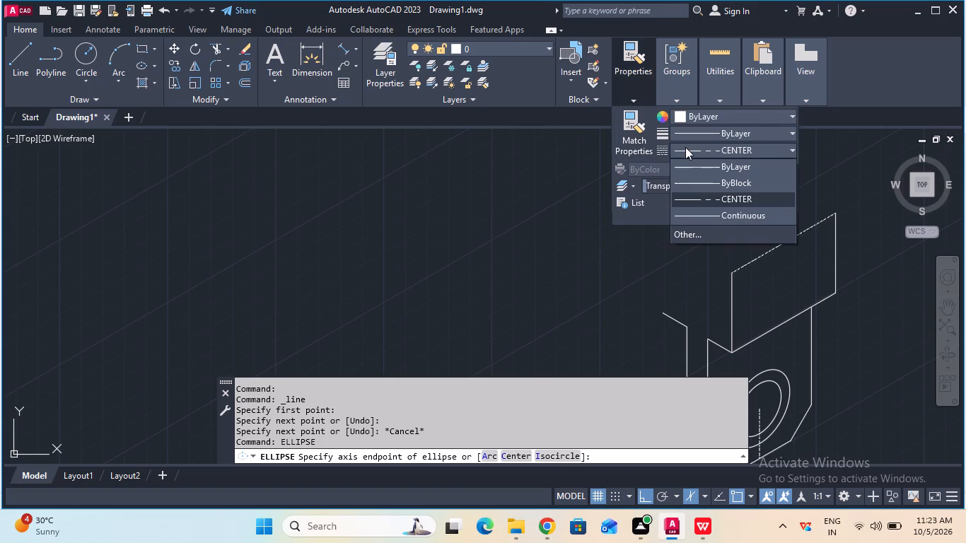
{"action": "left_click", "coordinate": [692, 187]}
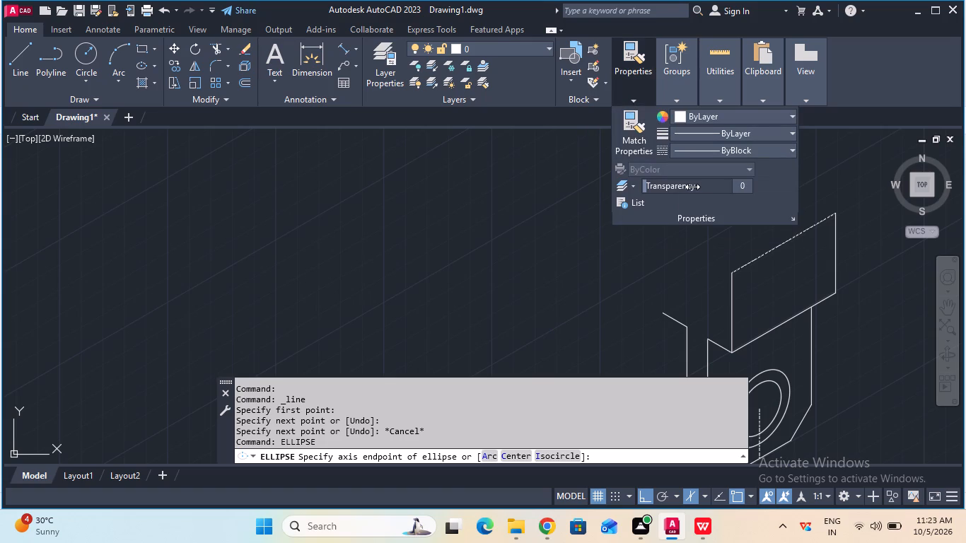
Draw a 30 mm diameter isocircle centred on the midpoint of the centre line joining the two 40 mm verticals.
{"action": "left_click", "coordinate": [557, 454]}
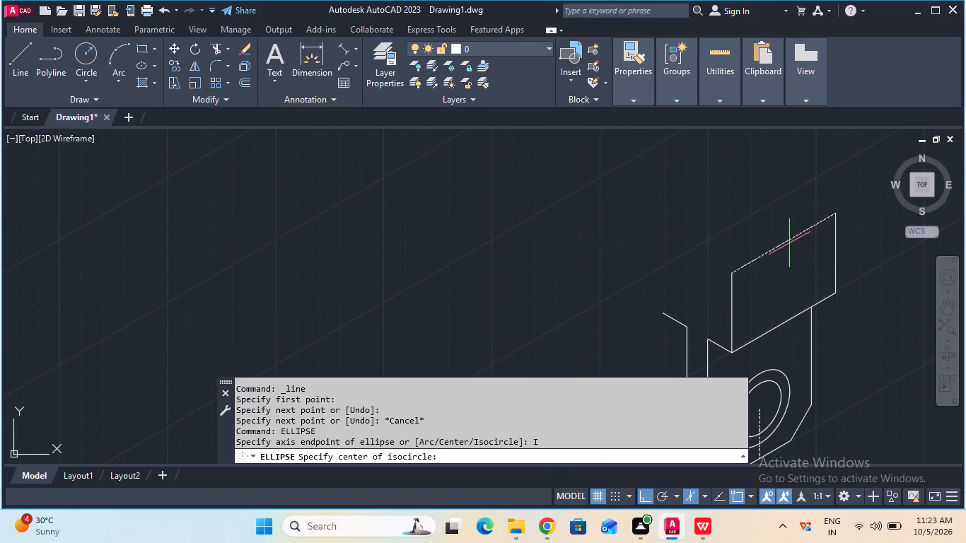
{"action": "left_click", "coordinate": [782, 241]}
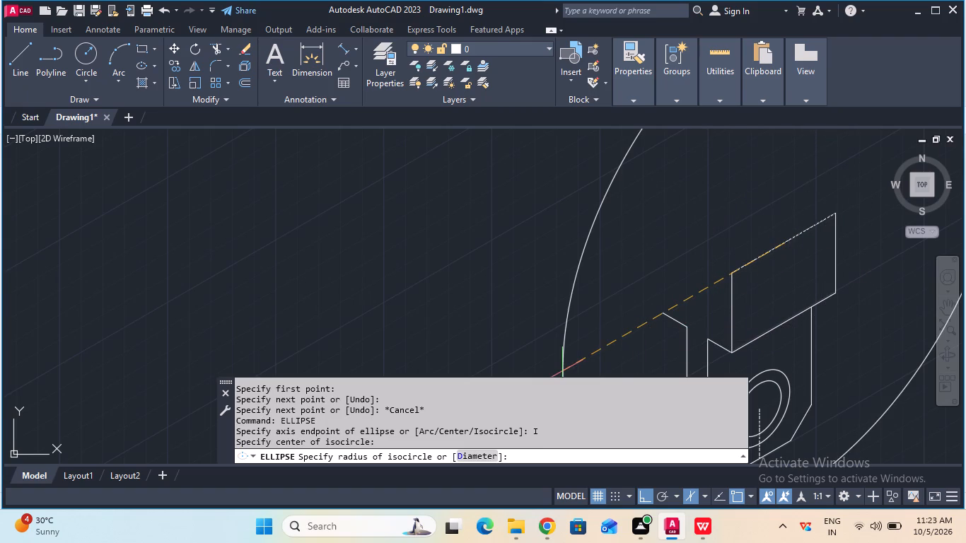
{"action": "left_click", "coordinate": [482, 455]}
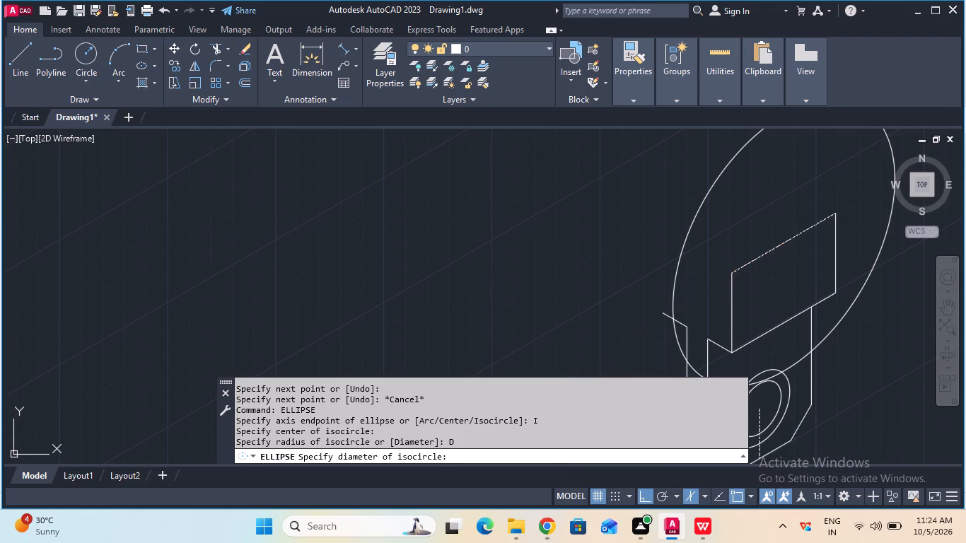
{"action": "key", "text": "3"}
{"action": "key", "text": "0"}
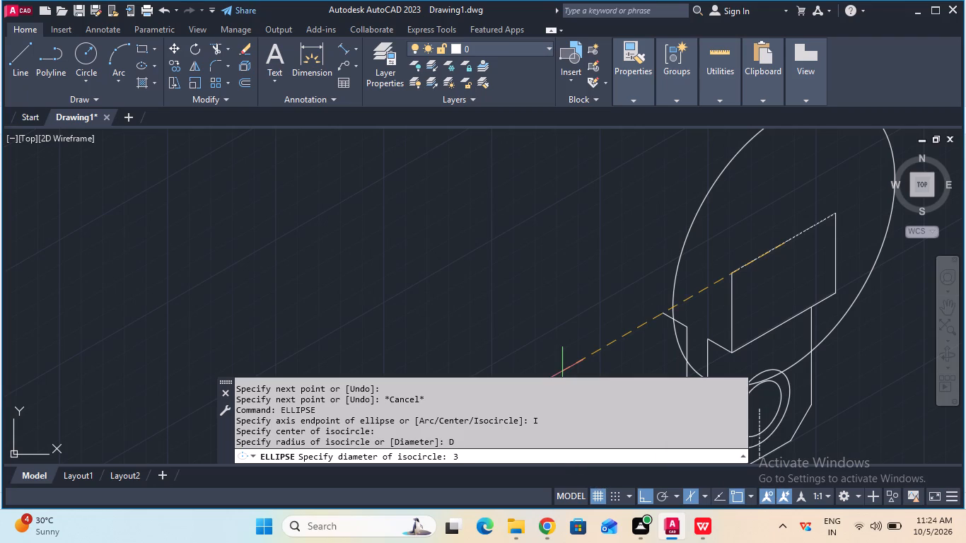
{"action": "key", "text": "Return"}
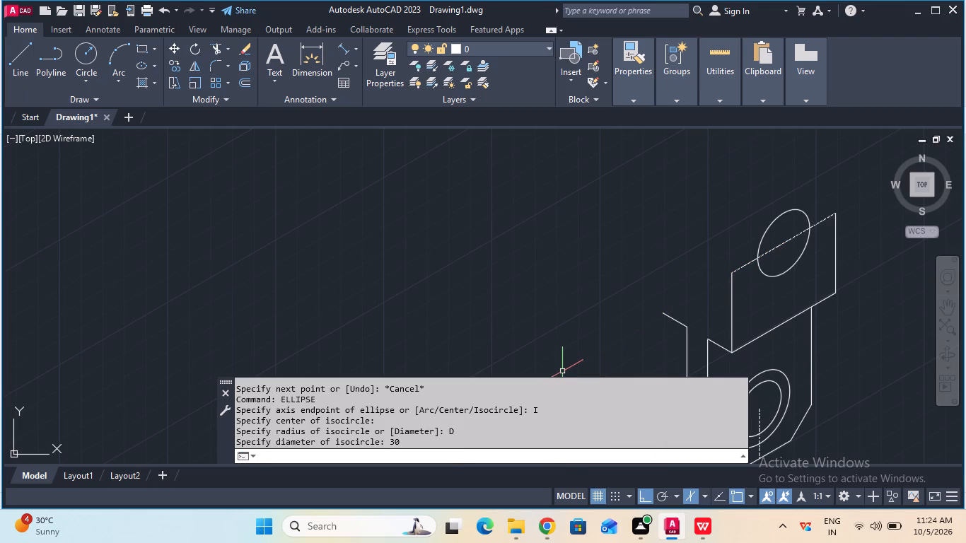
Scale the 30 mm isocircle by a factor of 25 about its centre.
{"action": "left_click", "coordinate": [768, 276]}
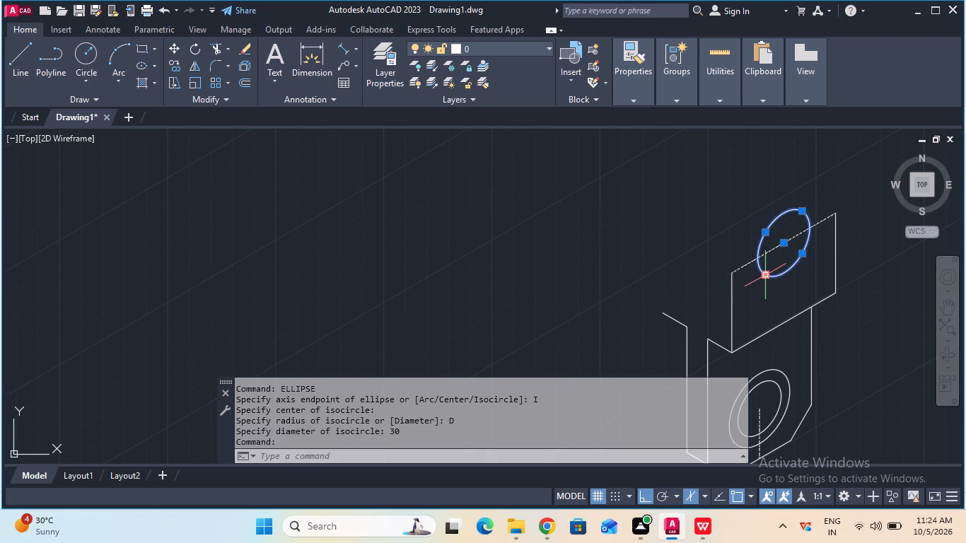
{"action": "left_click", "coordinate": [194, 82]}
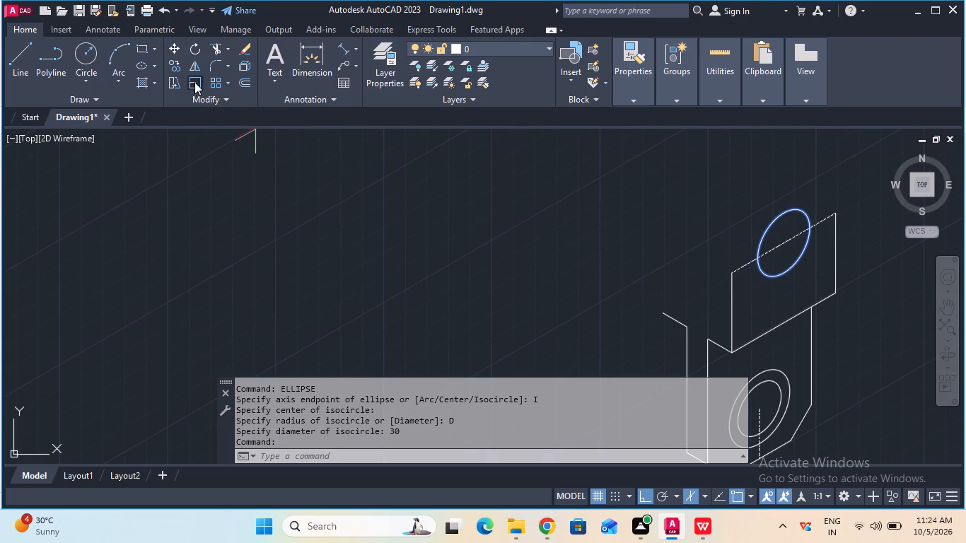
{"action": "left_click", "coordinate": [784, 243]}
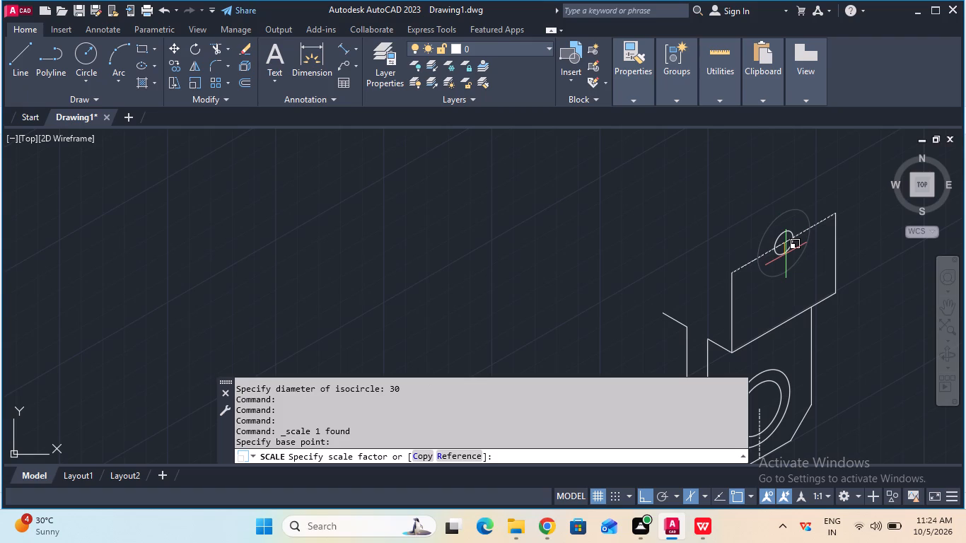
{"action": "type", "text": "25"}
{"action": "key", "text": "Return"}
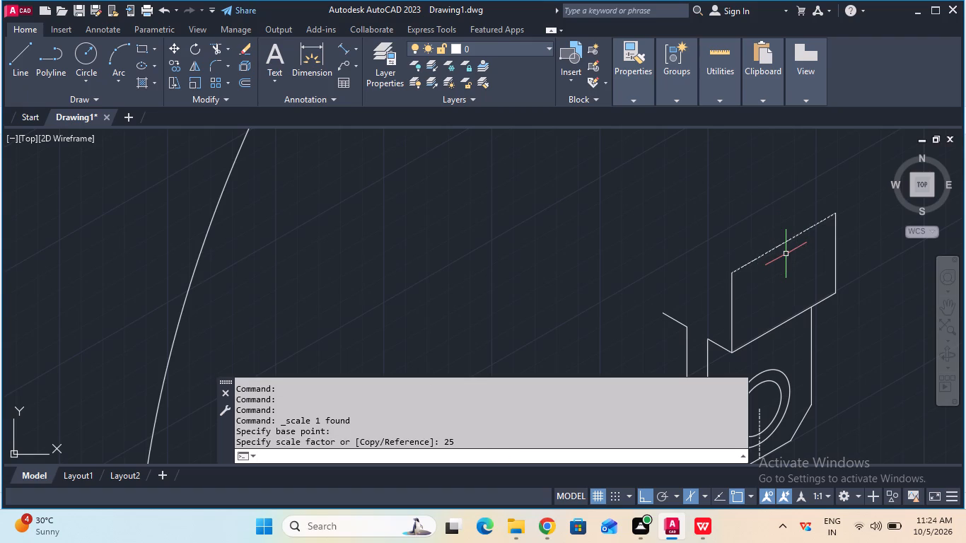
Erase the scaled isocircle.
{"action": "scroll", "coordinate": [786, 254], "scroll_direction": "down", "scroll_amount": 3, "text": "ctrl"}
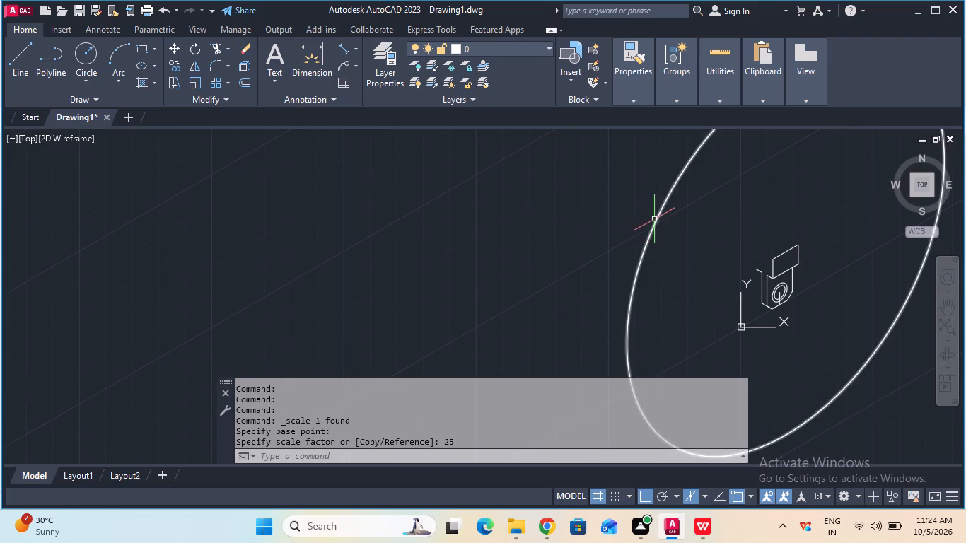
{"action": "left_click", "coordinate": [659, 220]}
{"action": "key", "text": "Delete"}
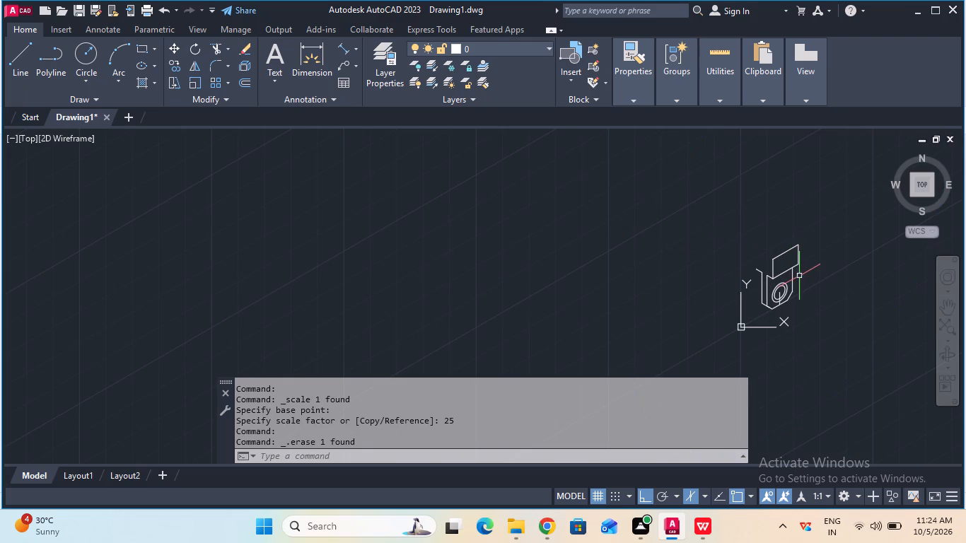
Draw a 25 mm diameter isocircle centred on the midpoint of the centre line joining the two 40 mm verticals.
{"action": "scroll", "coordinate": [784, 265], "scroll_direction": "up", "scroll_amount": 2, "text": "ctrl"}
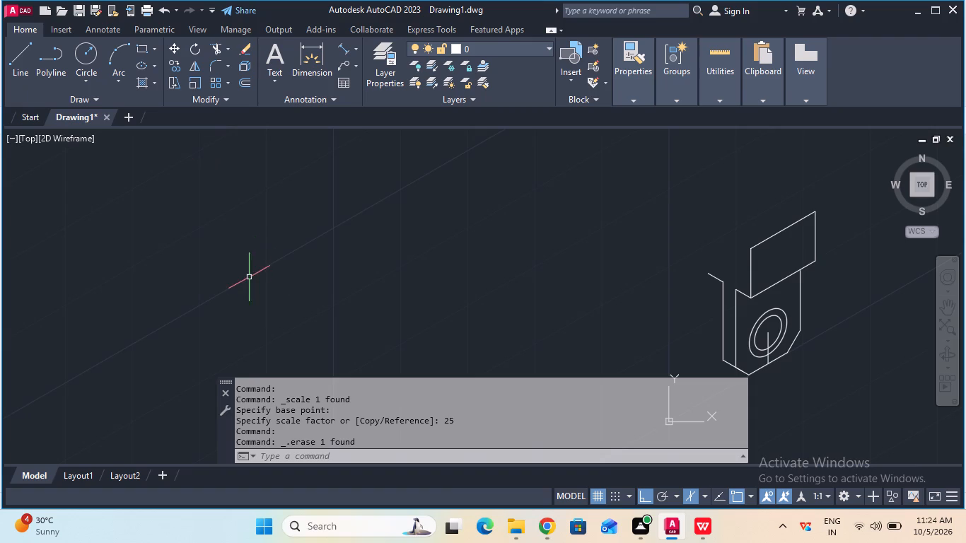
{"action": "left_click", "coordinate": [303, 457]}
{"action": "type", "text": "ell"}
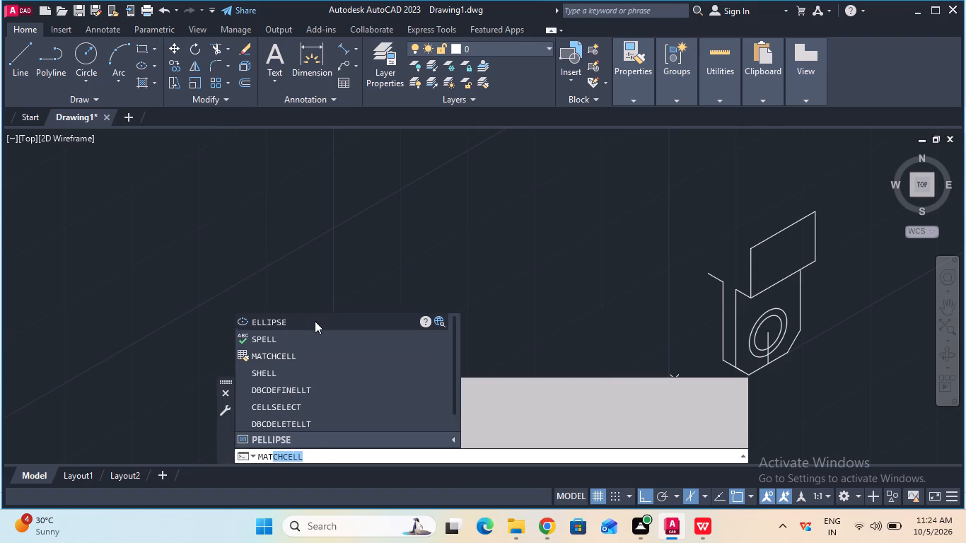
{"action": "left_click", "coordinate": [315, 321]}
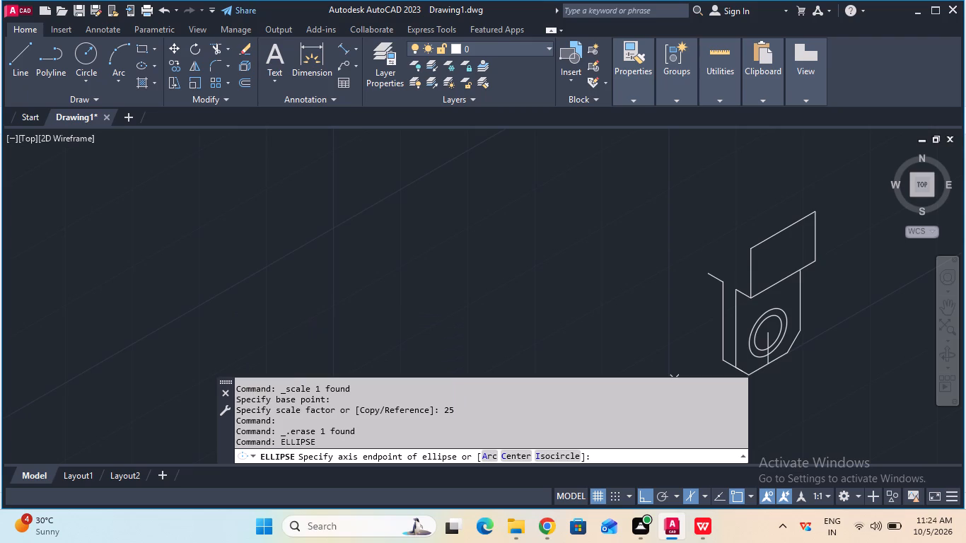
{"action": "left_click", "coordinate": [559, 456]}
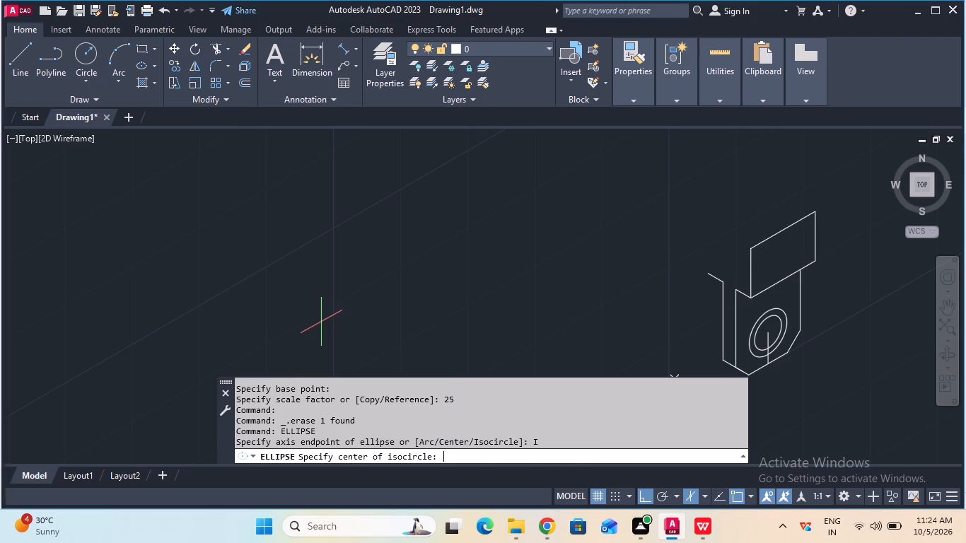
{"action": "left_click", "coordinate": [784, 230]}
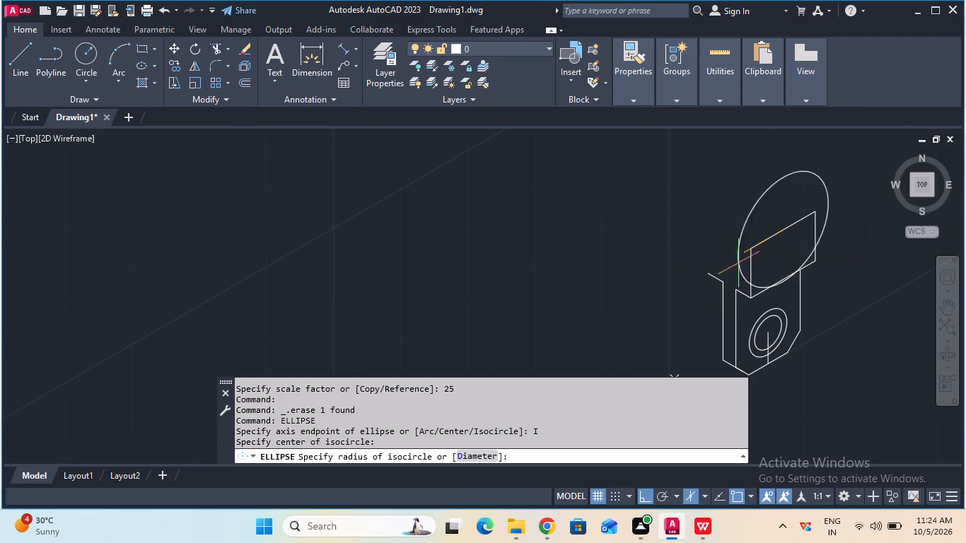
{"action": "left_click", "coordinate": [484, 453]}
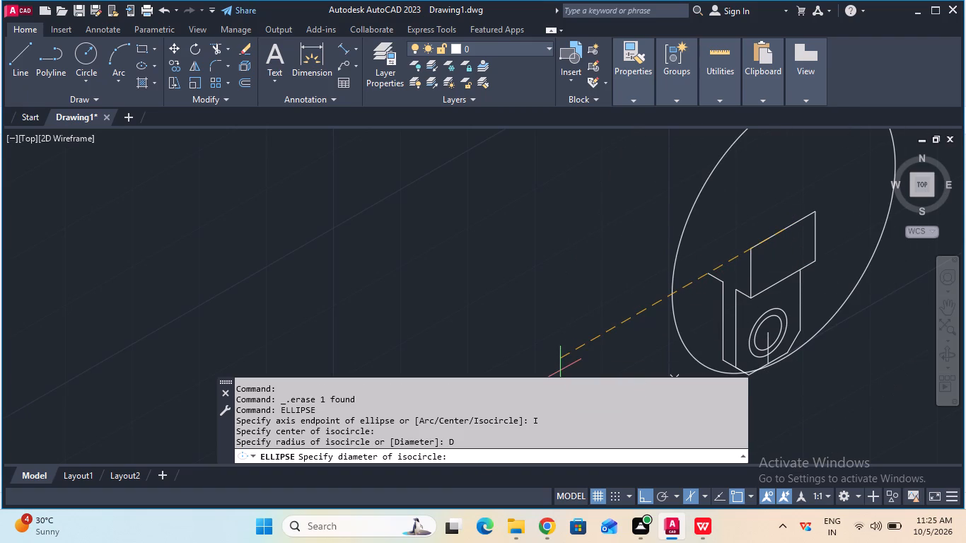
{"action": "type", "text": "25"}
{"action": "key", "text": "Return"}
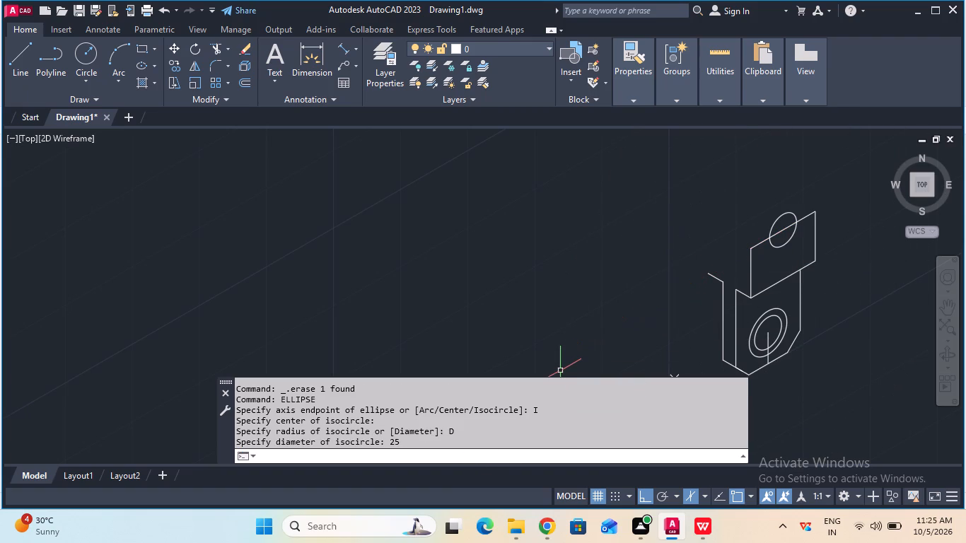
{"action": "key", "text": "Escape"}
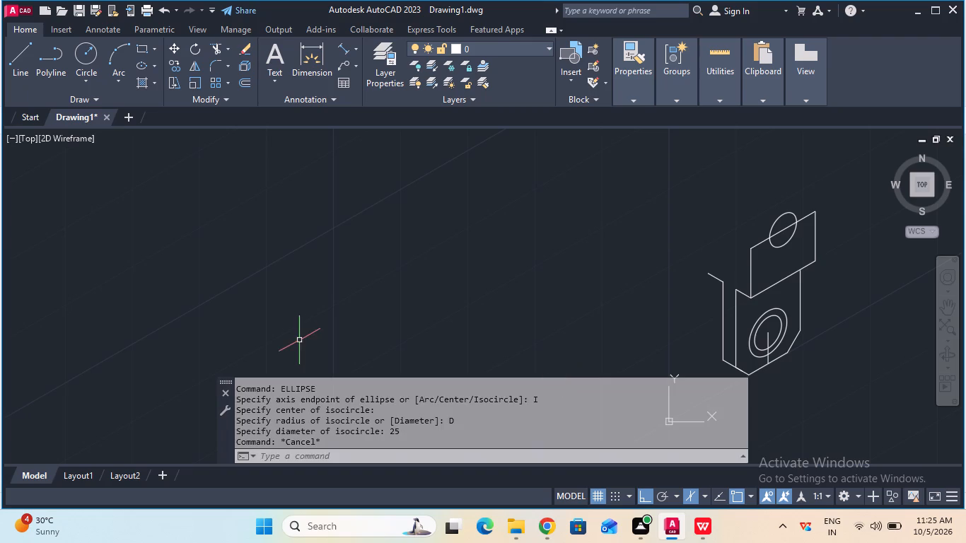
Draw a concentric isocircle of 30 mm radius around the upper 25 mm hole.
{"action": "type", "text": "ell"}
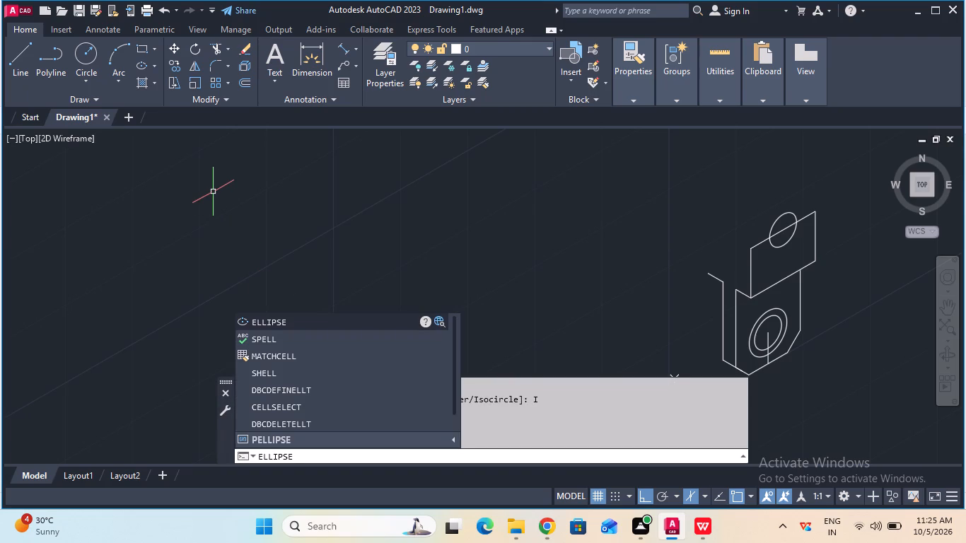
{"action": "left_click", "coordinate": [328, 324]}
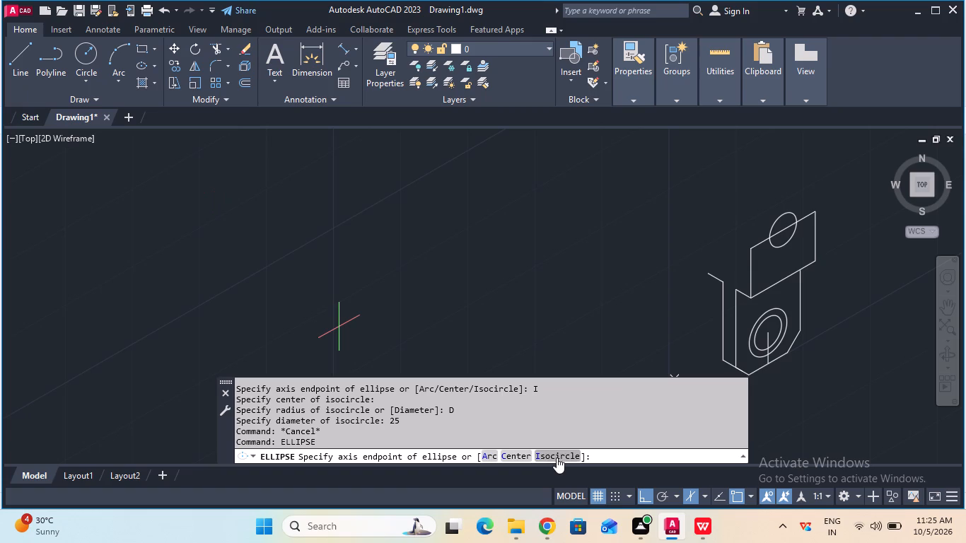
{"action": "left_click", "coordinate": [557, 453]}
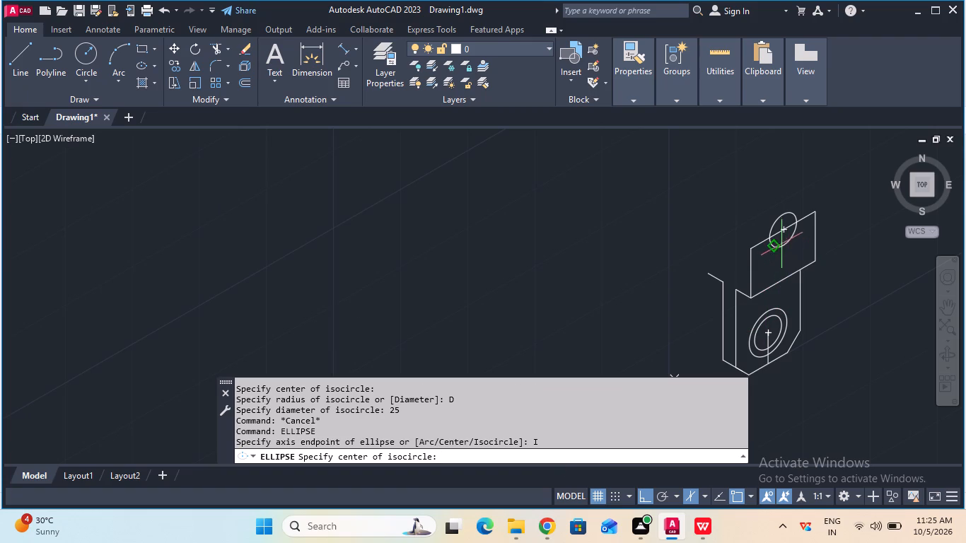
{"action": "left_click", "coordinate": [781, 233]}
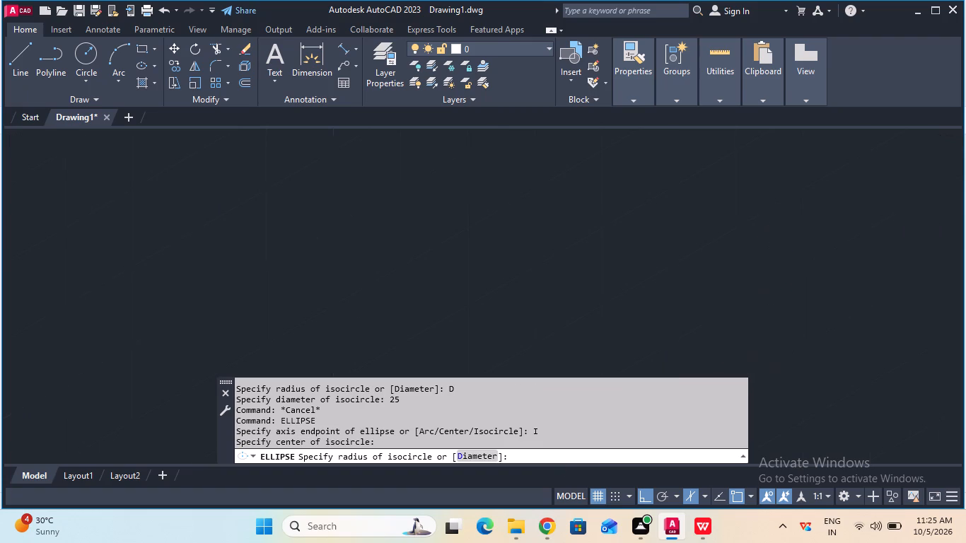
{"action": "type", "text": "30"}
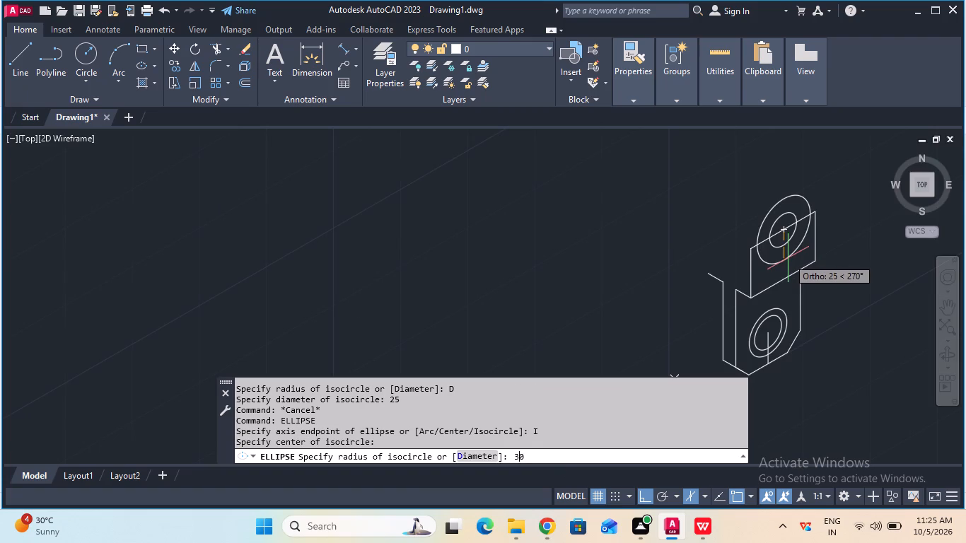
{"action": "key", "text": "Return"}
{"action": "key", "text": "Escape"}
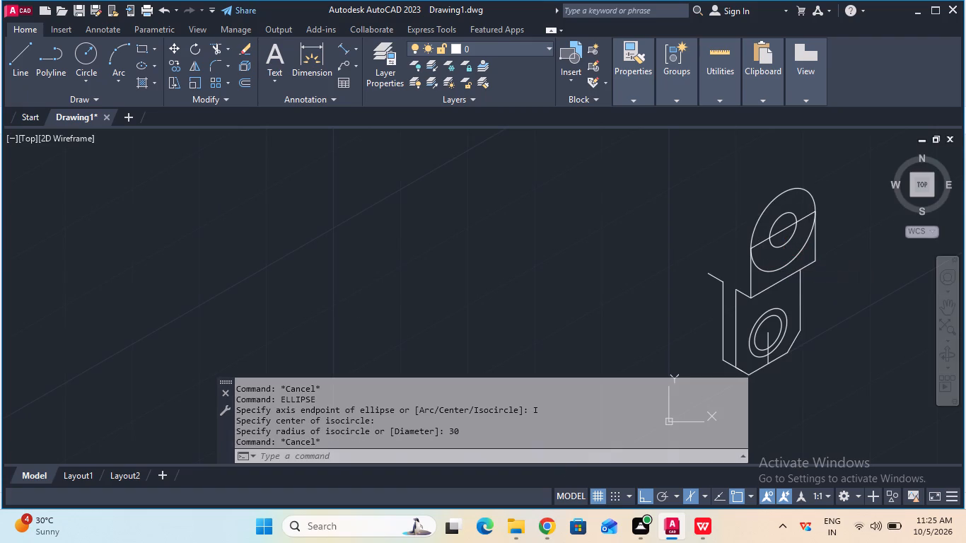
Trim away the lower half of the 30 mm radius isocircle below the centre line, leaving the rounded top.
{"action": "left_click", "coordinate": [215, 51]}
{"action": "left_click", "coordinate": [767, 273]}
{"action": "key", "text": "Escape"}
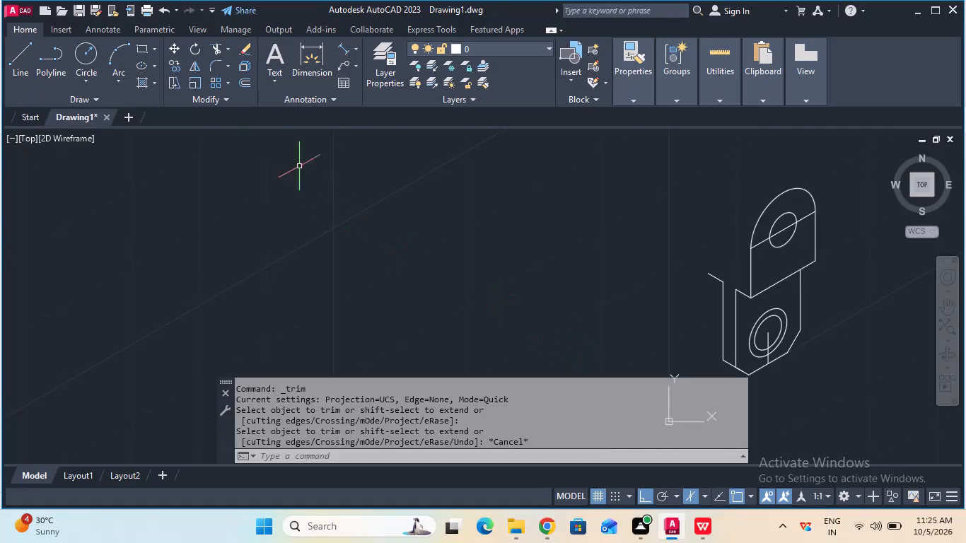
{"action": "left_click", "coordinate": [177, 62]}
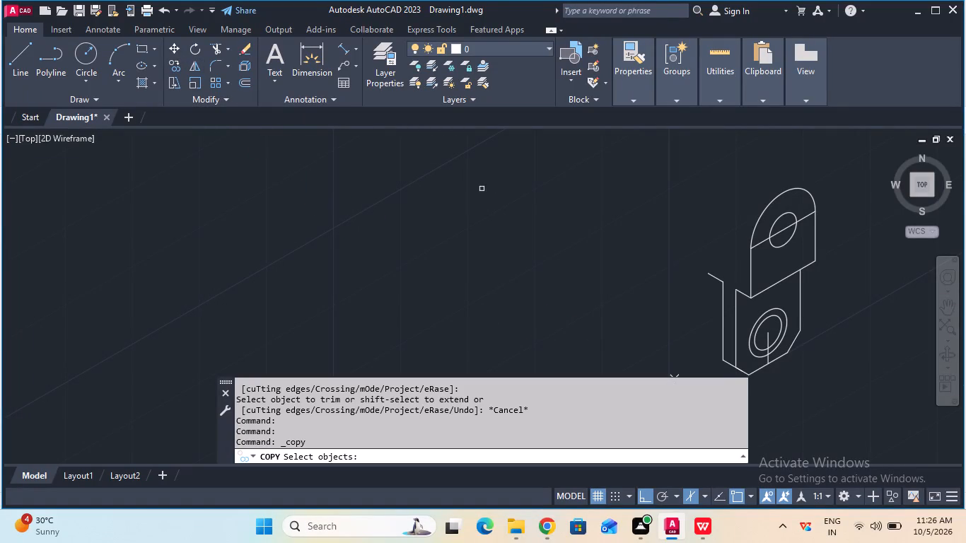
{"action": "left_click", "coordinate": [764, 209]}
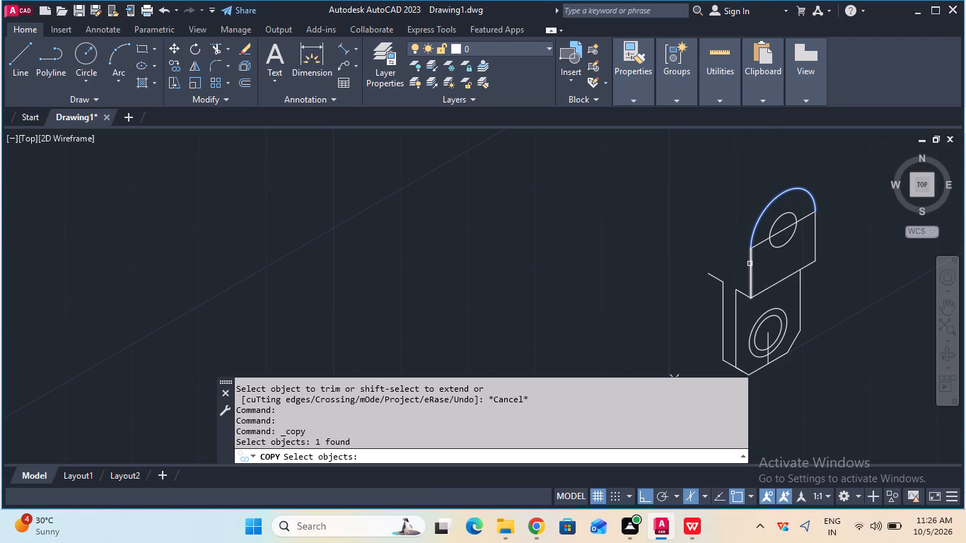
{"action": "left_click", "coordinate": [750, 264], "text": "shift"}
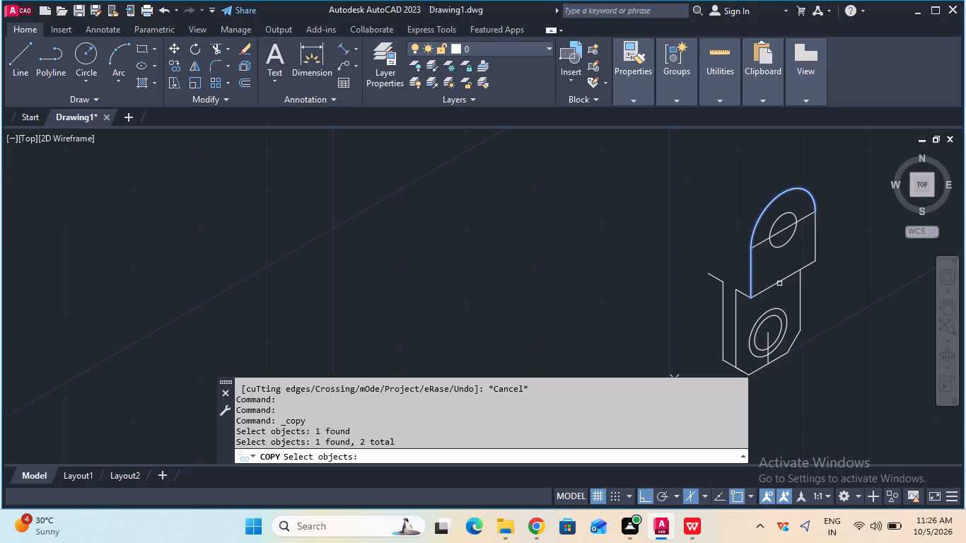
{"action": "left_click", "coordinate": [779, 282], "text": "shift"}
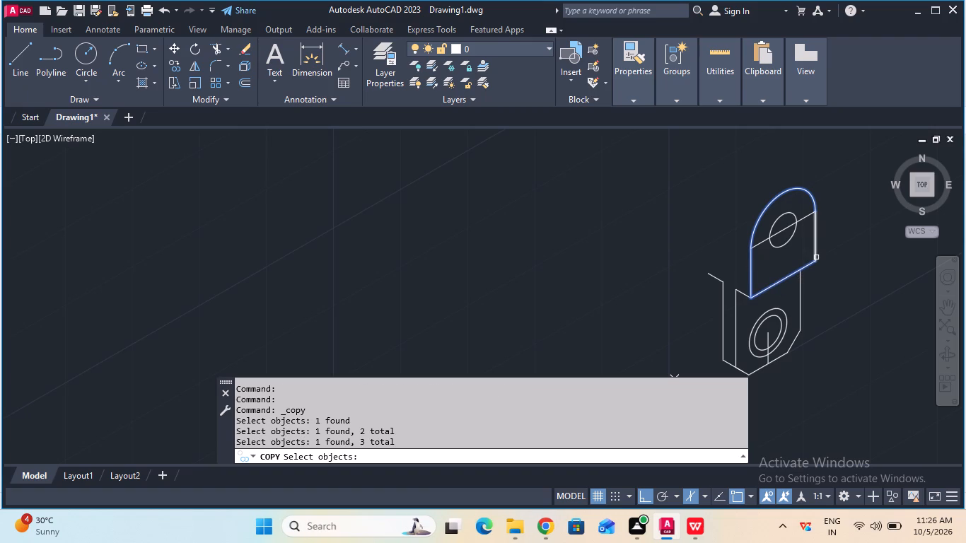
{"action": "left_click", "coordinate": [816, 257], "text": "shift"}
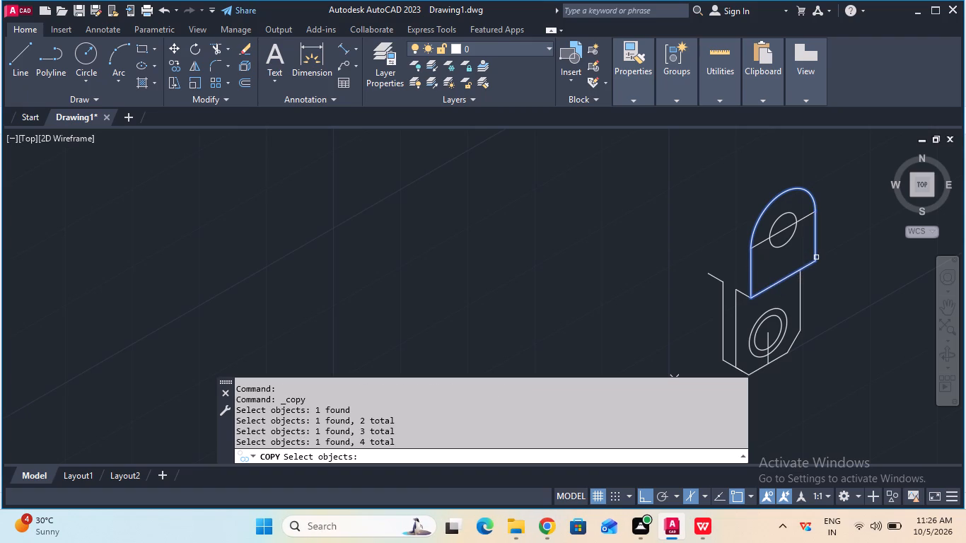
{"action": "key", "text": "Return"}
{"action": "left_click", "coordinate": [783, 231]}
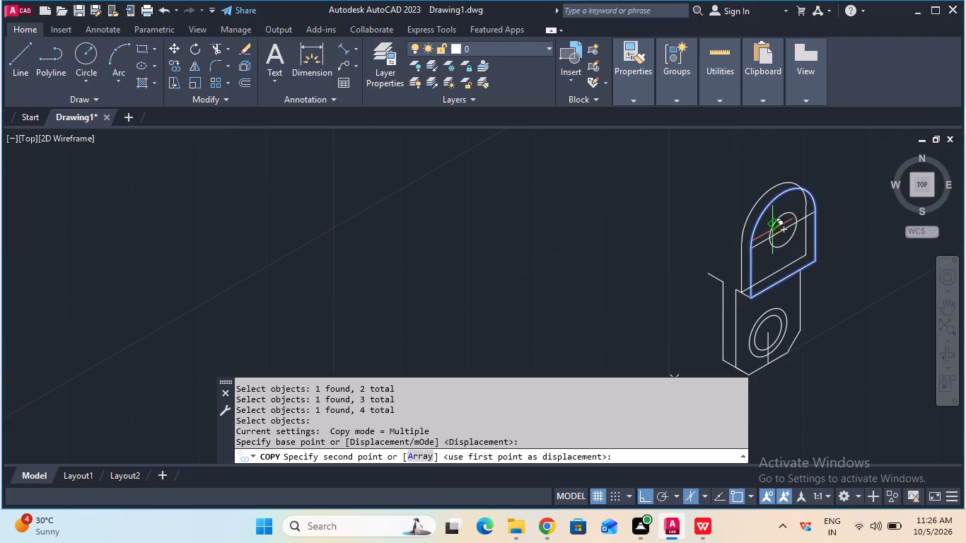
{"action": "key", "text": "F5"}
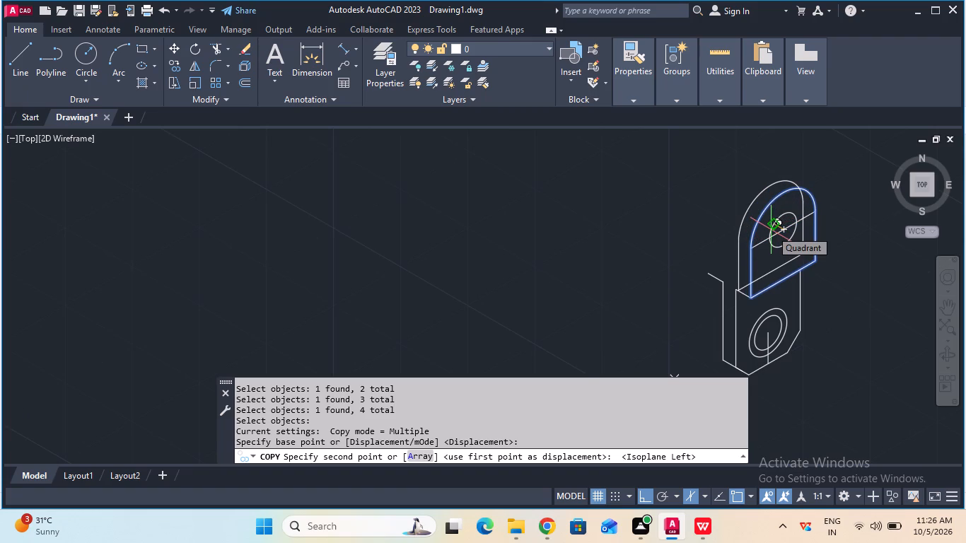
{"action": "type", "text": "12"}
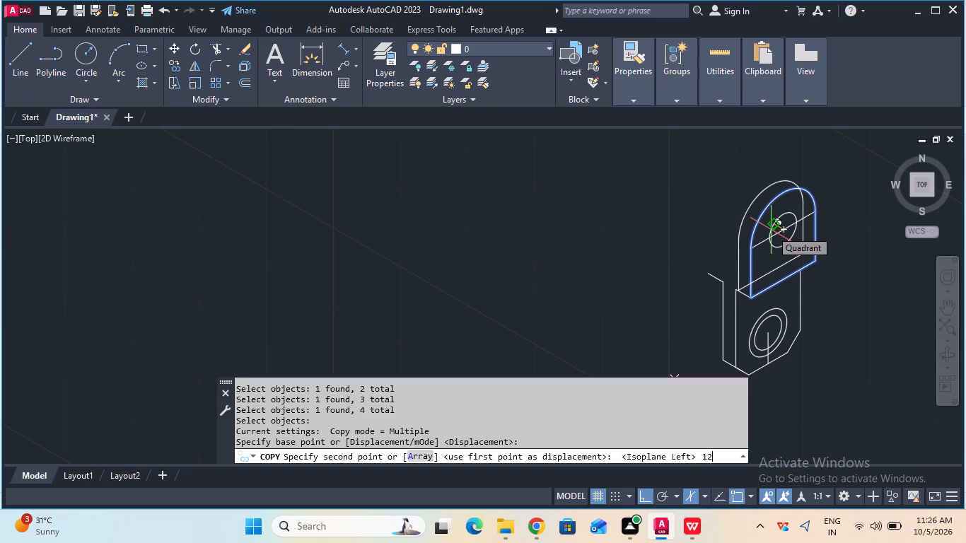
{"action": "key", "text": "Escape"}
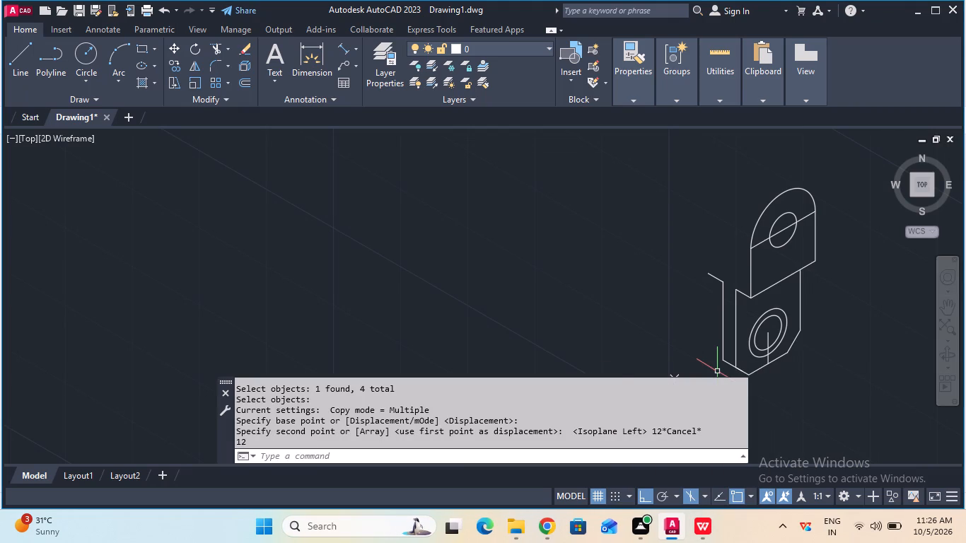
Draw a 10 mm vertical line up from the free end of the short left edge, continued by a 22 mm line at 330°.
{"action": "left_click", "coordinate": [32, 73]}
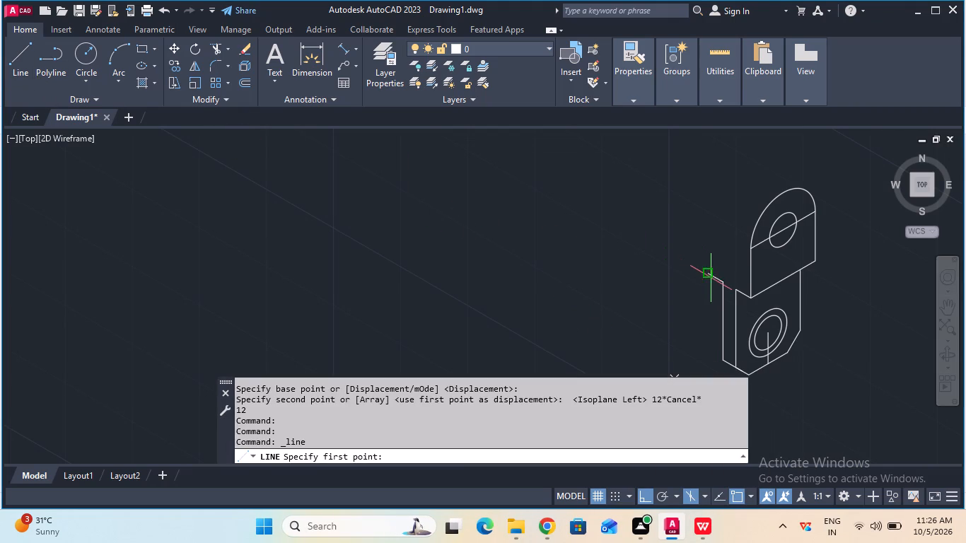
{"action": "left_click", "coordinate": [706, 274]}
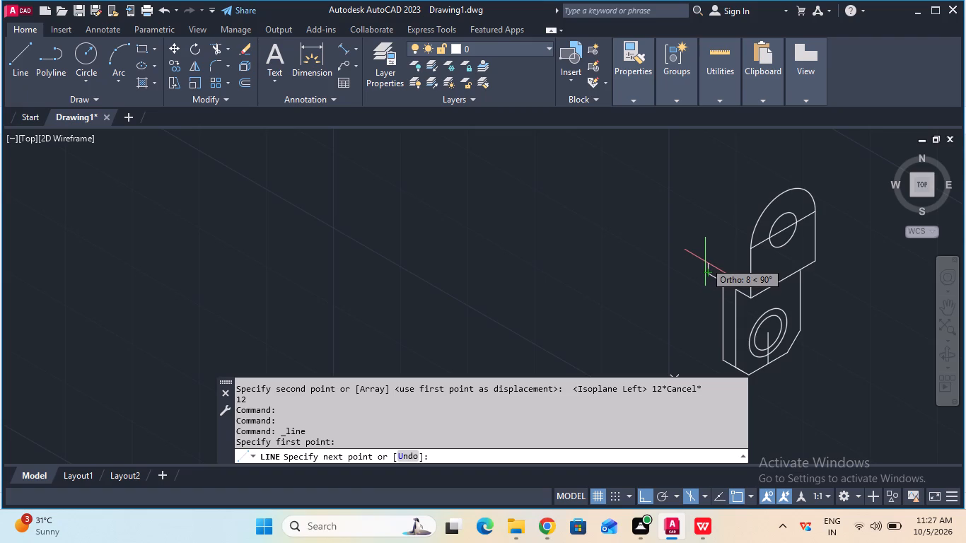
{"action": "key", "text": "1"}
{"action": "key", "text": "0"}
{"action": "key", "text": "Return"}
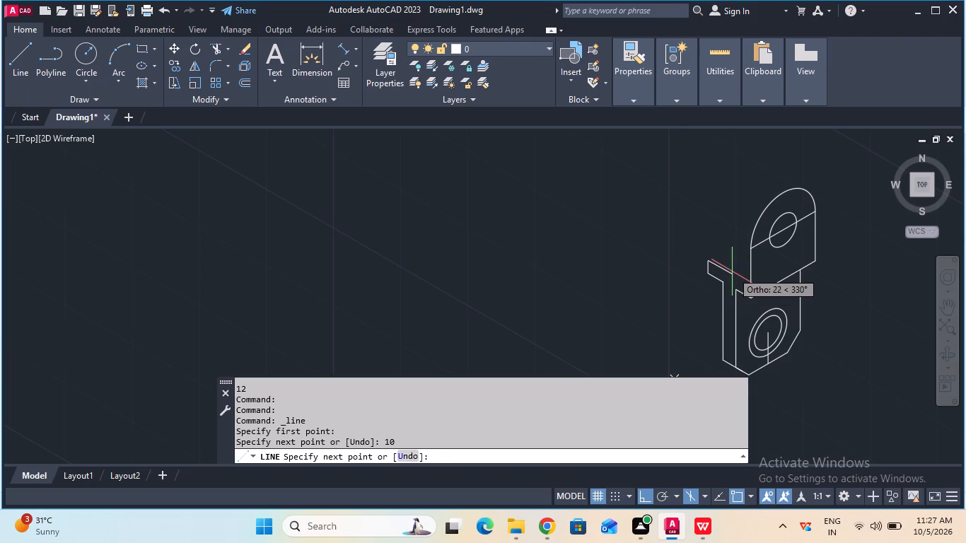
{"action": "type", "text": "22"}
{"action": "key", "text": "Return"}
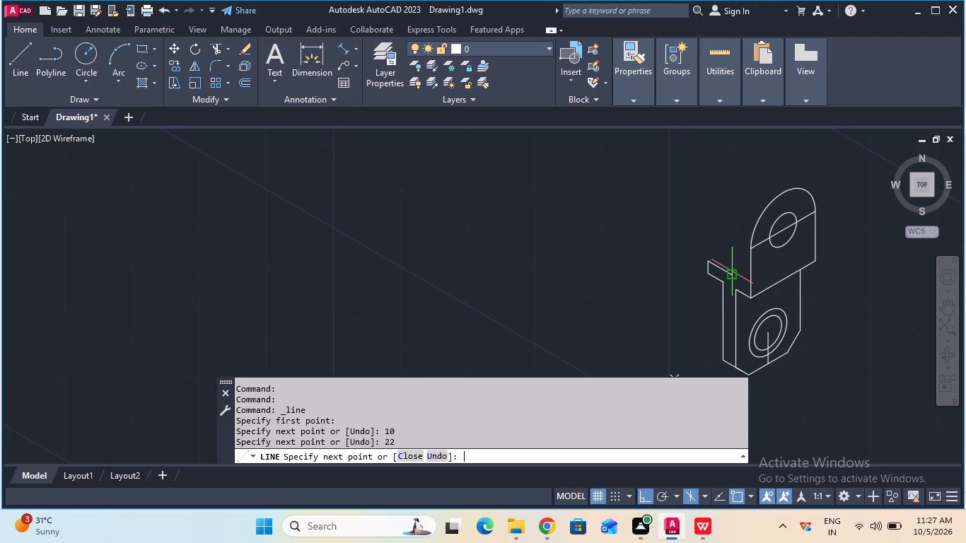
{"action": "key", "text": "Escape"}
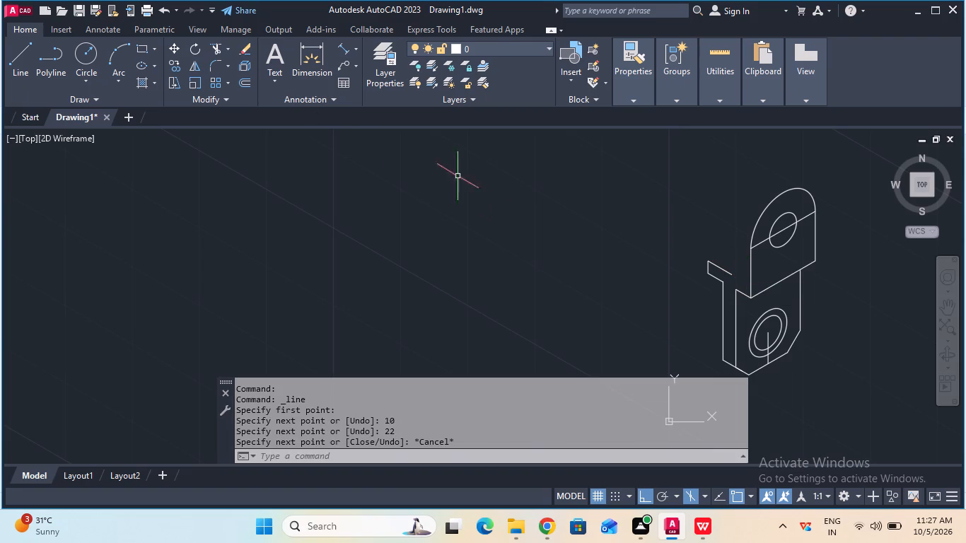
Extend the 22 mm line to the left vertical edge of the upper lug.
{"action": "left_click", "coordinate": [226, 47]}
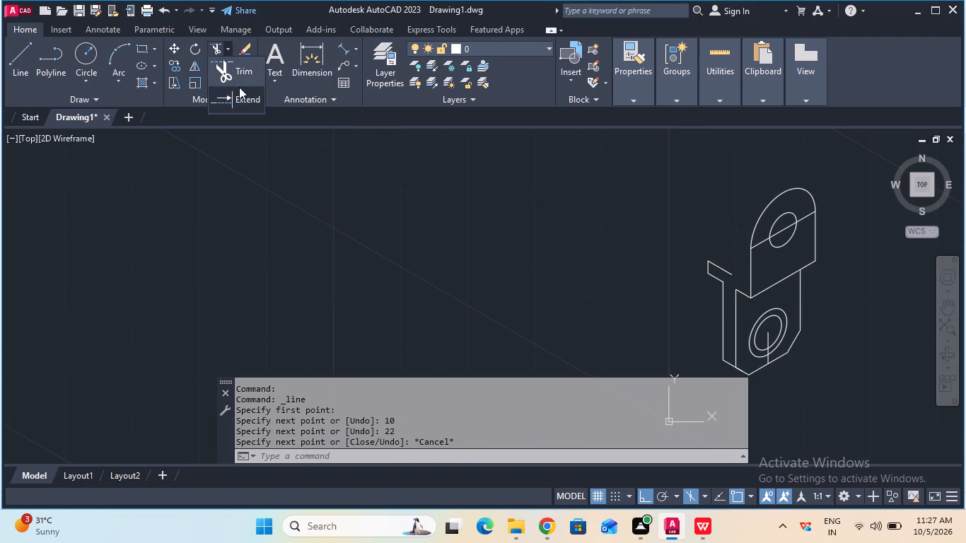
{"action": "left_click", "coordinate": [239, 88]}
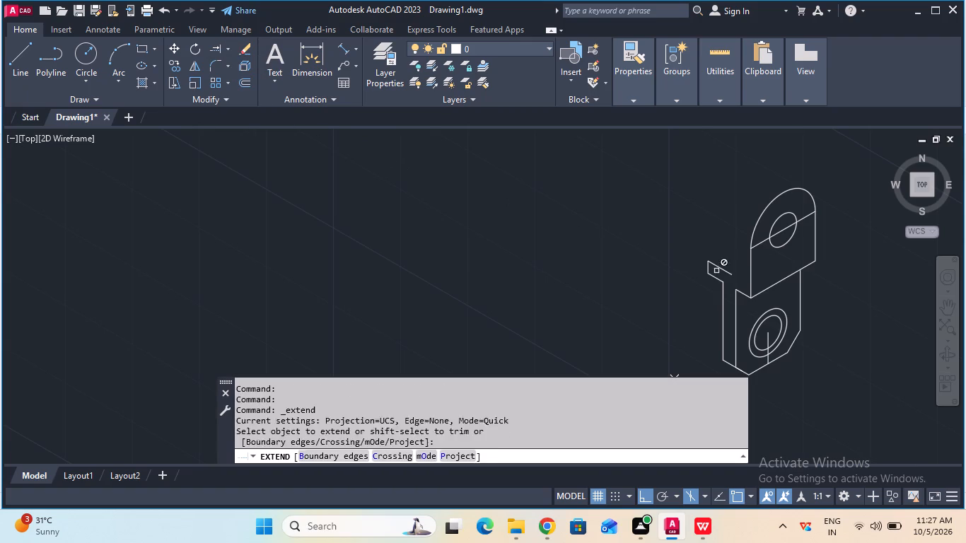
{"action": "left_click", "coordinate": [732, 272]}
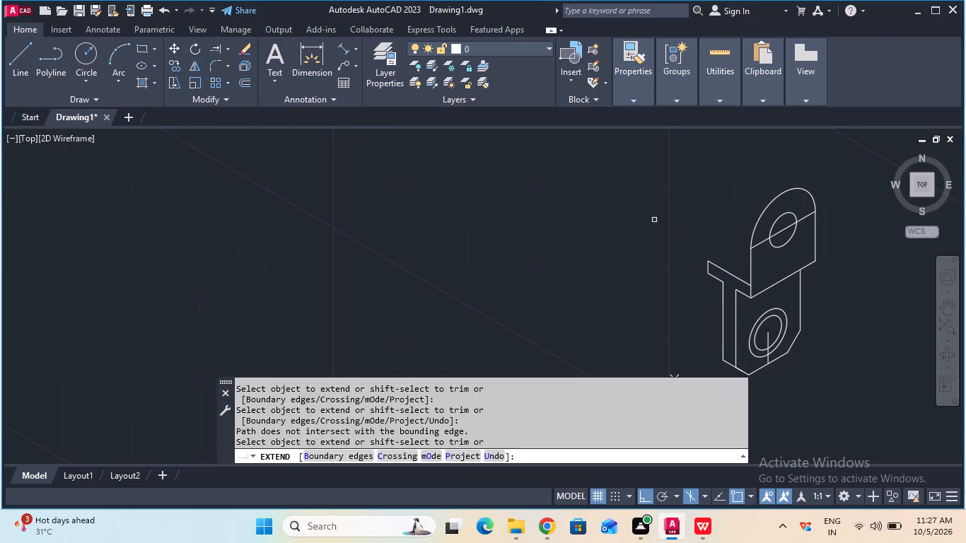
{"action": "key", "text": "Escape"}
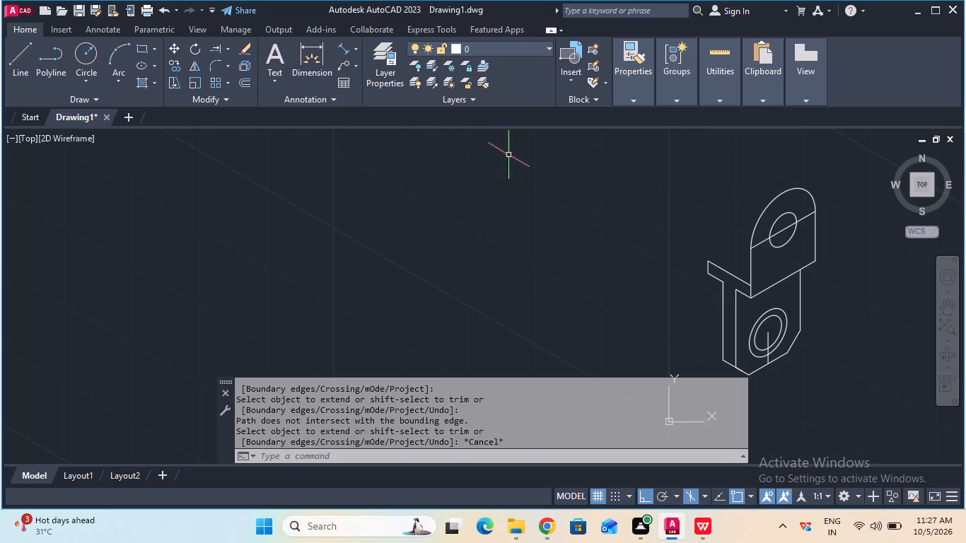
Copy the upper lug's rounded arc, left vertical edge and hole 10 mm backward along the left isoplane axis to show its thickness.
{"action": "left_click", "coordinate": [170, 59]}
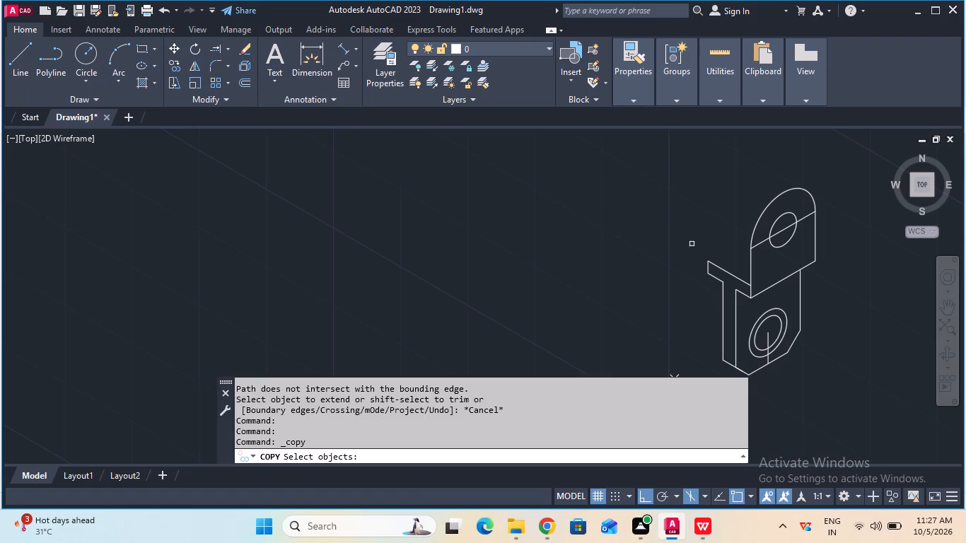
{"action": "left_click", "coordinate": [757, 225]}
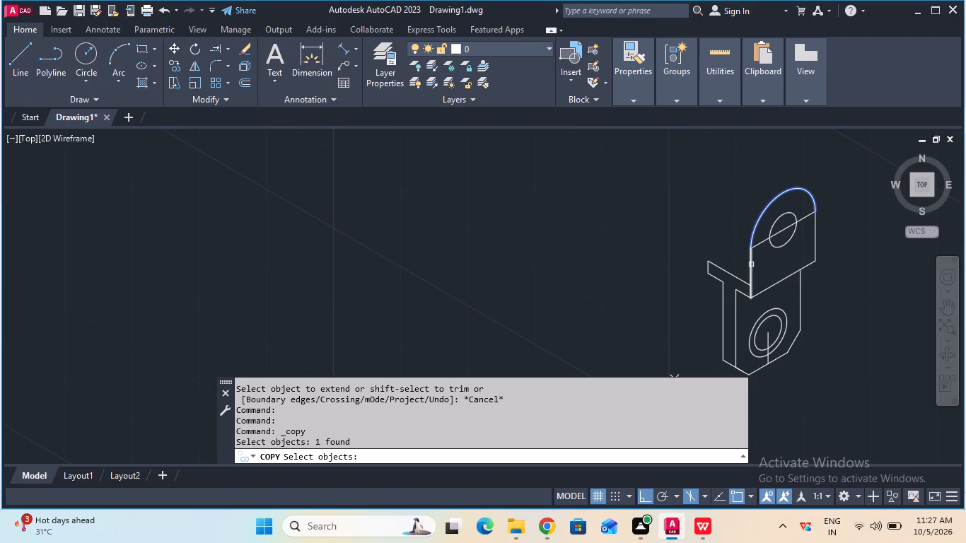
{"action": "left_click", "coordinate": [751, 264], "text": "shift"}
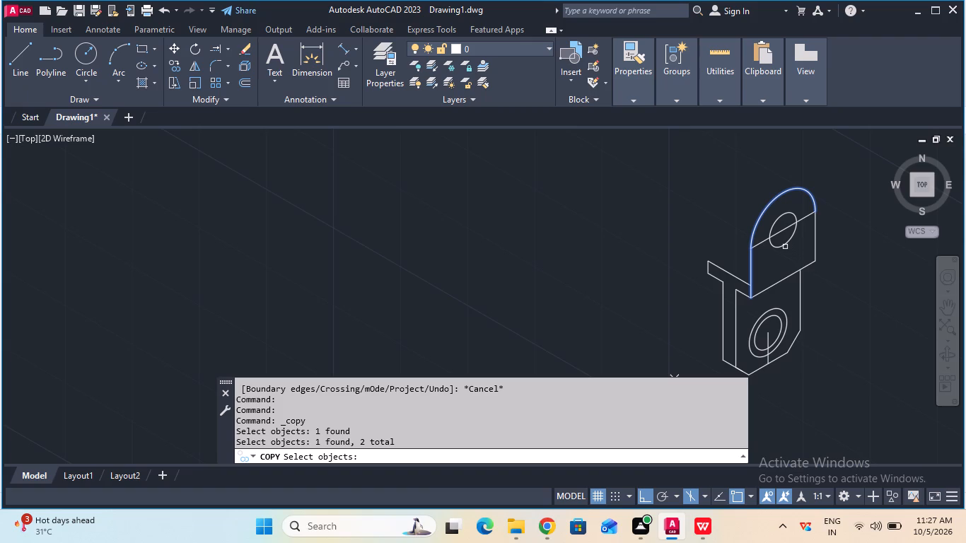
{"action": "left_click", "coordinate": [784, 242], "text": "shift"}
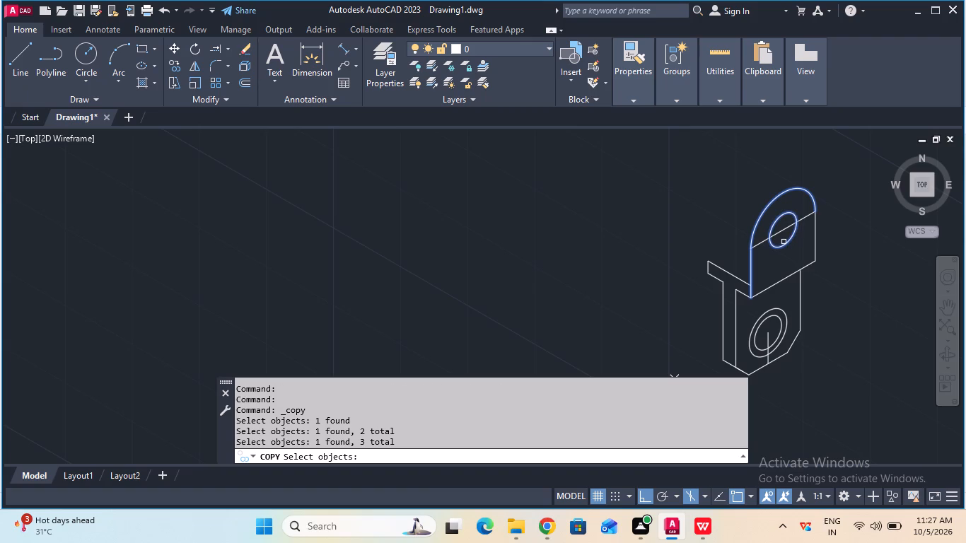
{"action": "key", "text": "Return"}
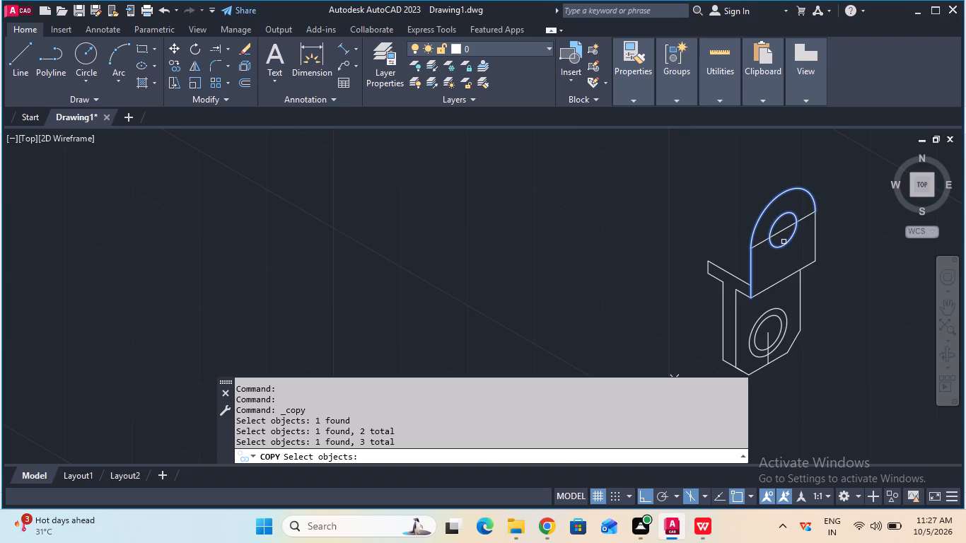
{"action": "left_click", "coordinate": [782, 231]}
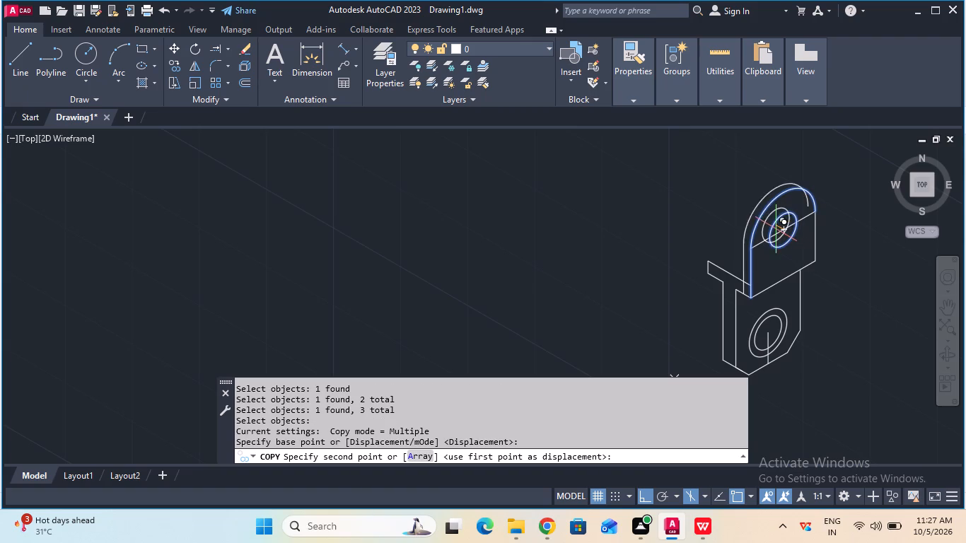
{"action": "type", "text": "10"}
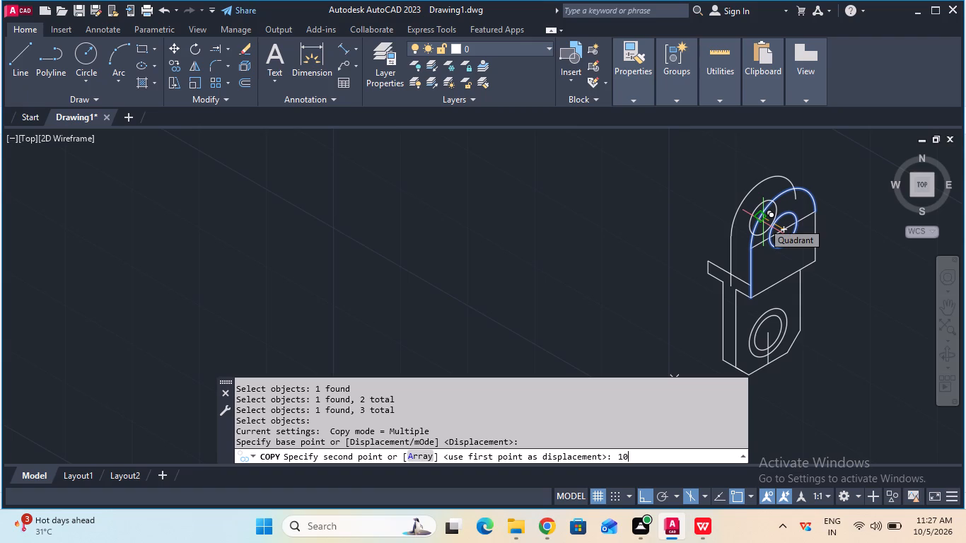
{"action": "key", "text": "Return"}
{"action": "key", "text": "Escape"}
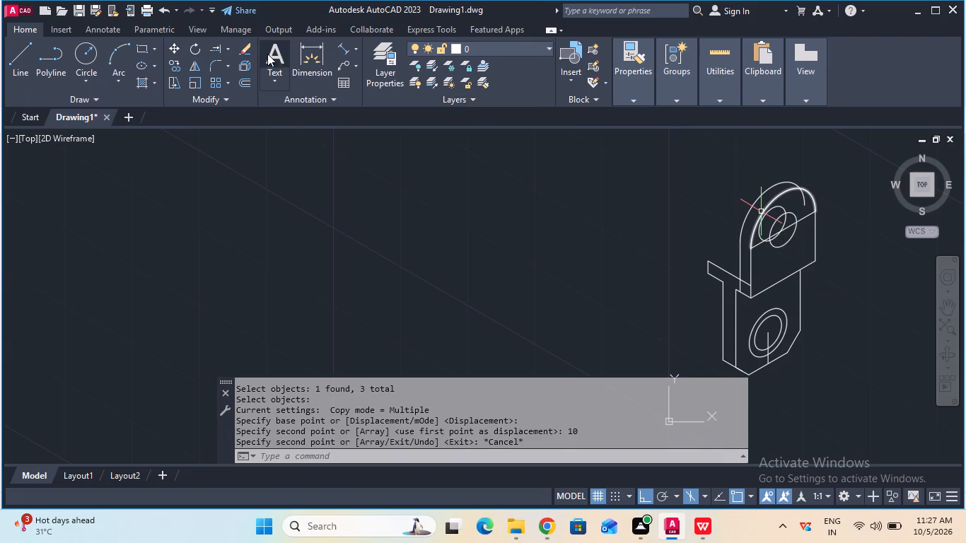
Trim the parts of the copied arc and copied hole that lie hidden behind the lug's front face.
{"action": "left_click", "coordinate": [228, 45]}
{"action": "left_click", "coordinate": [233, 64]}
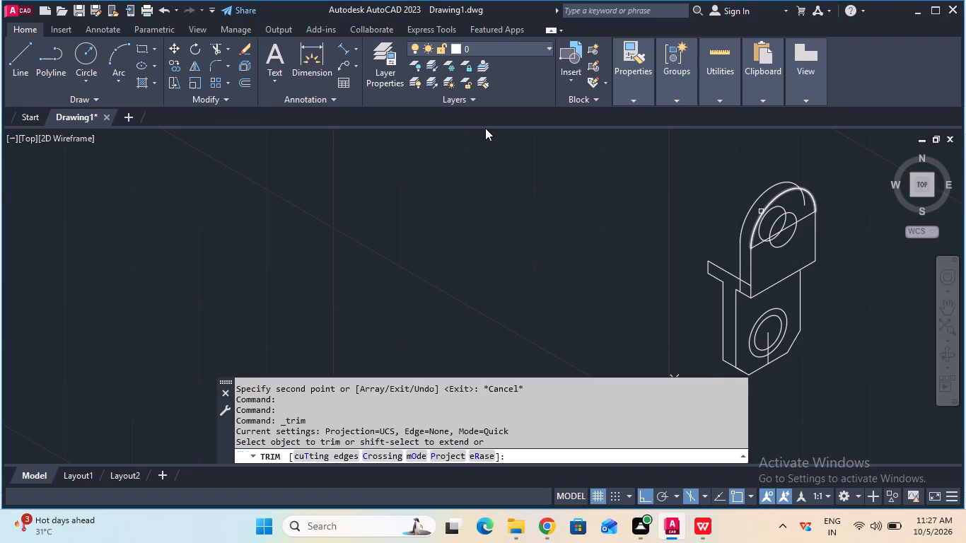
{"action": "left_click", "coordinate": [807, 204]}
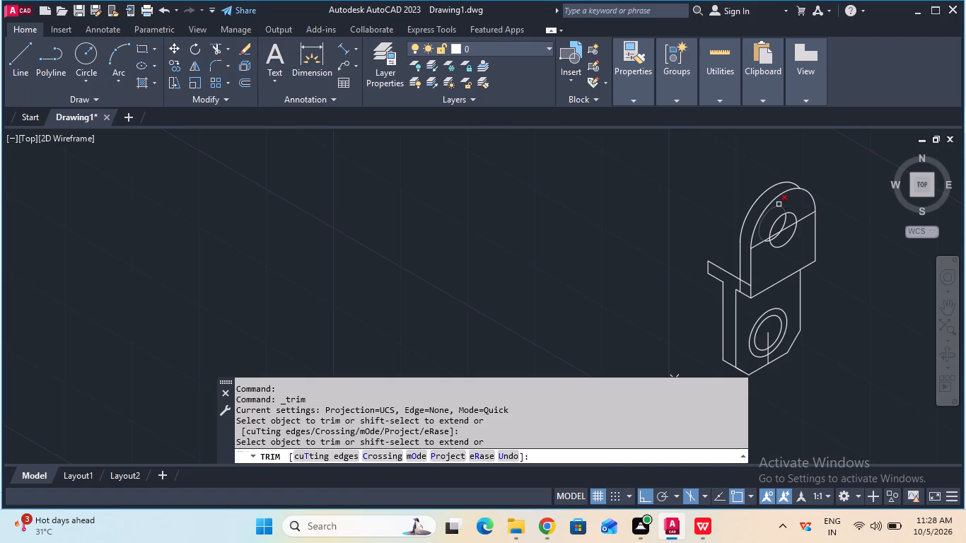
{"action": "left_click", "coordinate": [779, 204]}
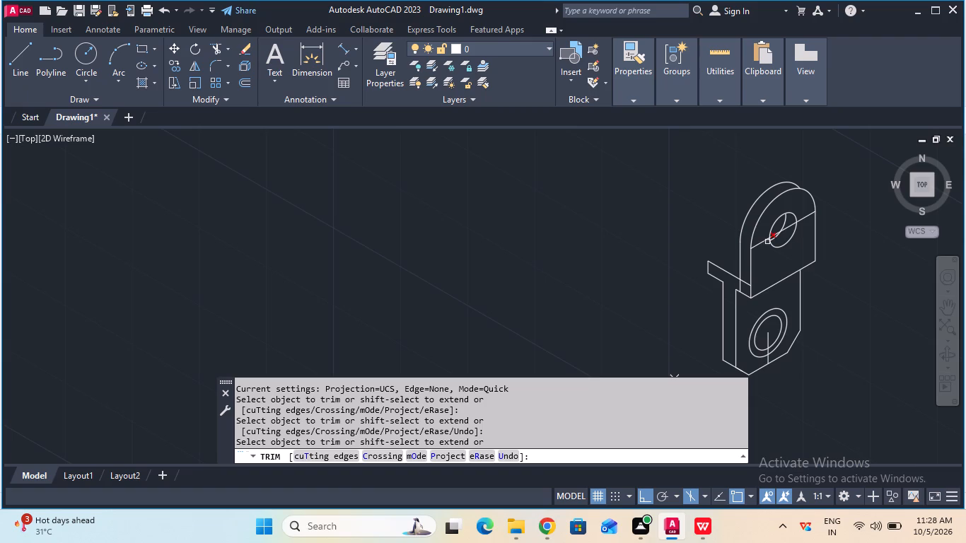
{"action": "left_click", "coordinate": [767, 242]}
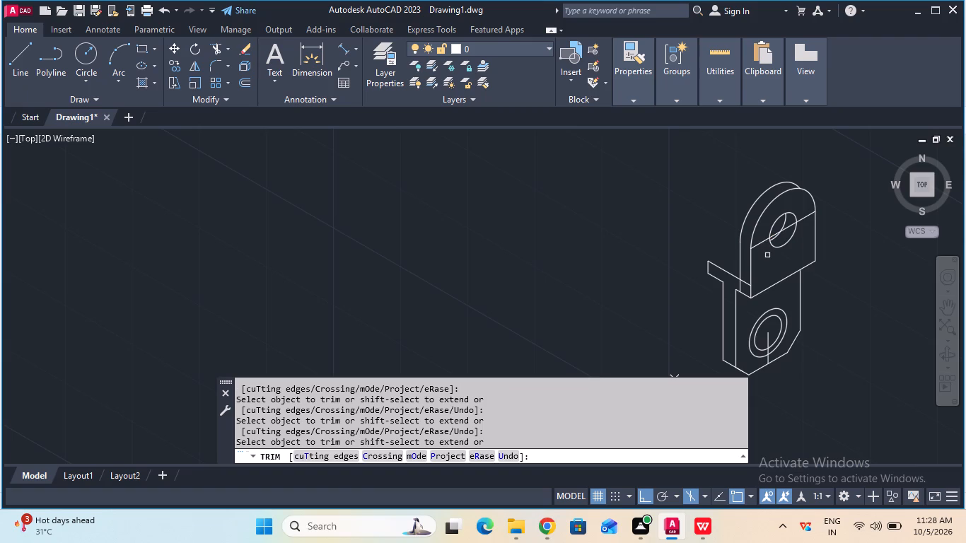
{"action": "key", "text": "Escape"}
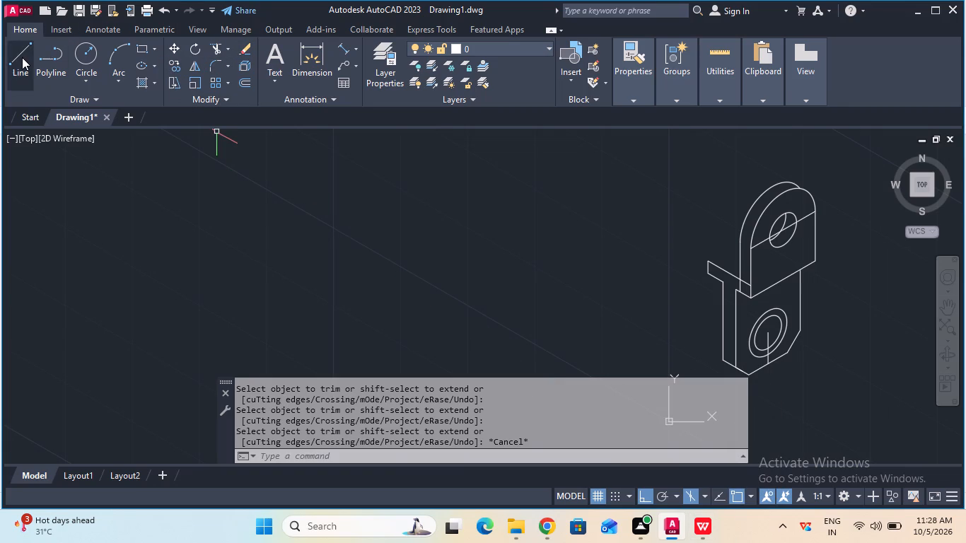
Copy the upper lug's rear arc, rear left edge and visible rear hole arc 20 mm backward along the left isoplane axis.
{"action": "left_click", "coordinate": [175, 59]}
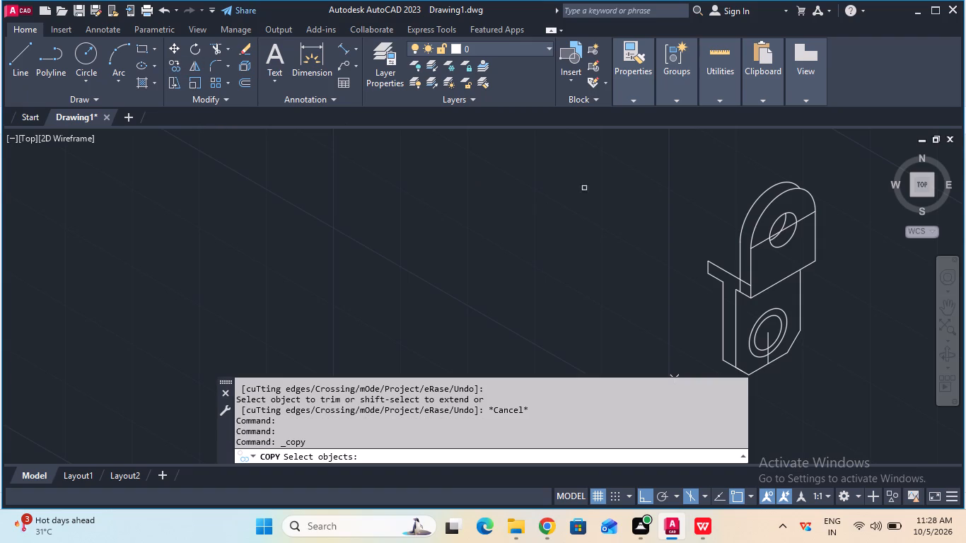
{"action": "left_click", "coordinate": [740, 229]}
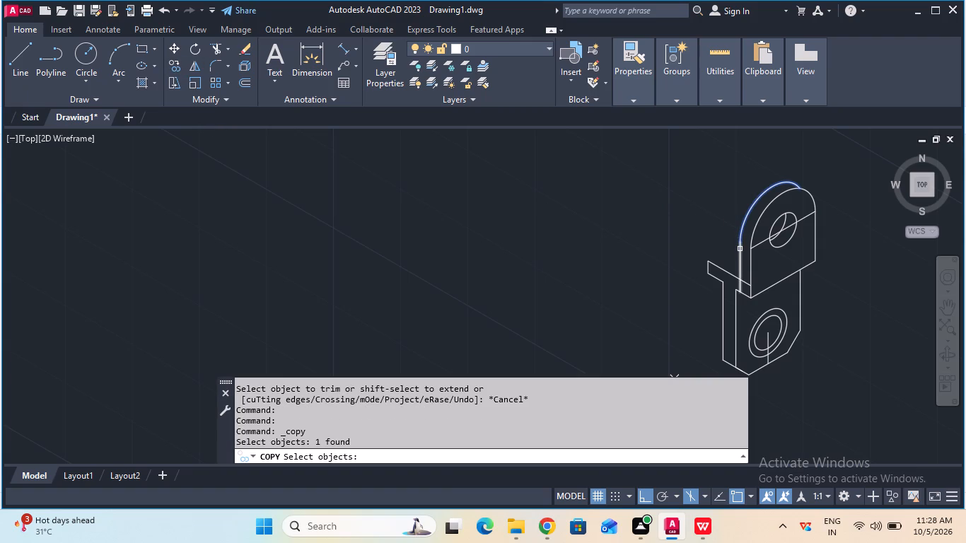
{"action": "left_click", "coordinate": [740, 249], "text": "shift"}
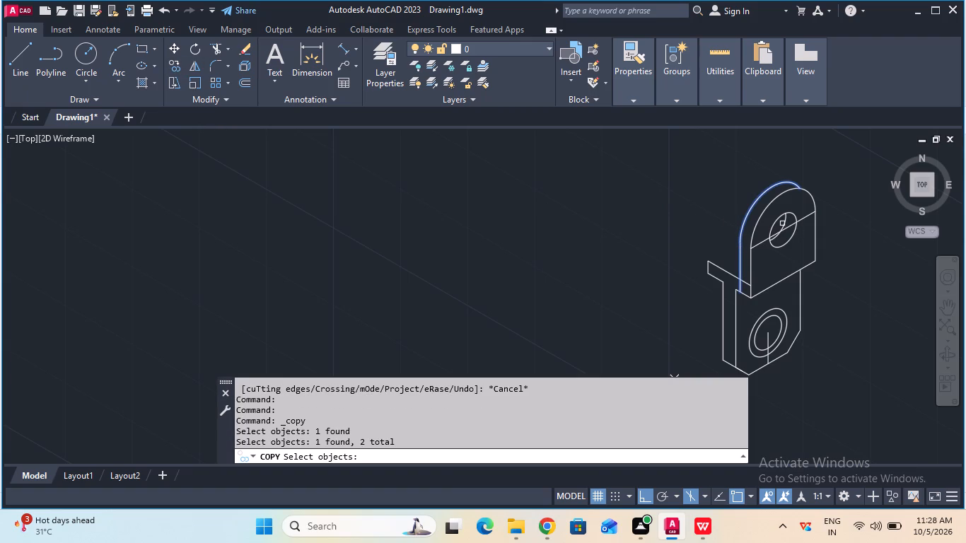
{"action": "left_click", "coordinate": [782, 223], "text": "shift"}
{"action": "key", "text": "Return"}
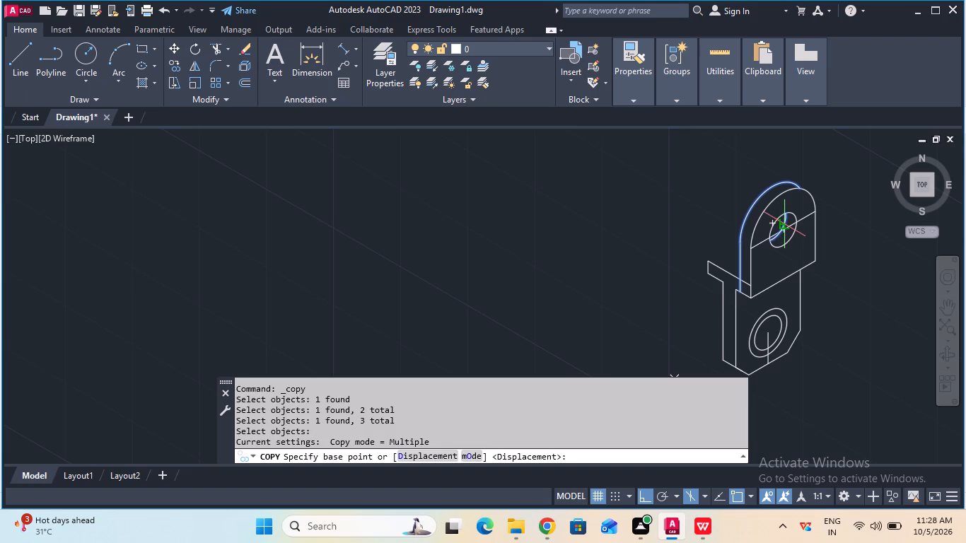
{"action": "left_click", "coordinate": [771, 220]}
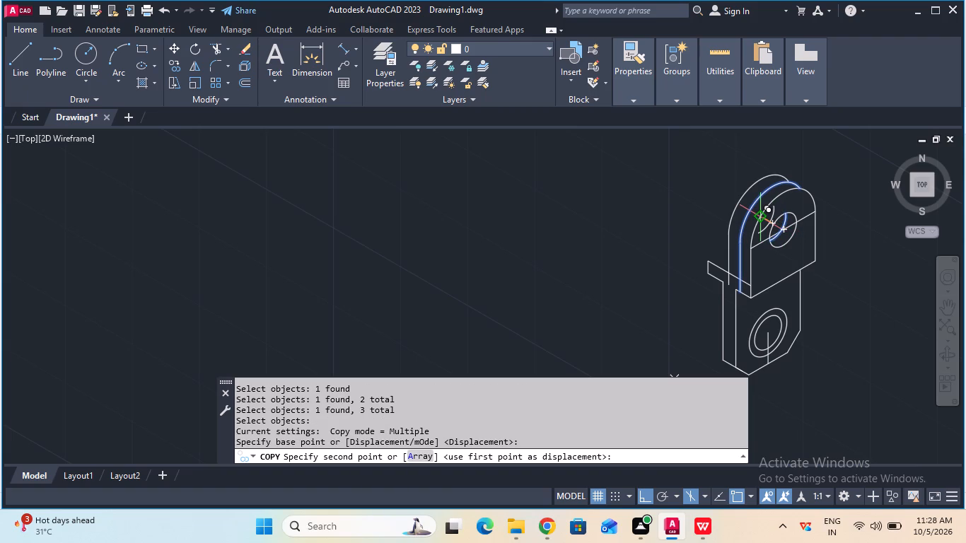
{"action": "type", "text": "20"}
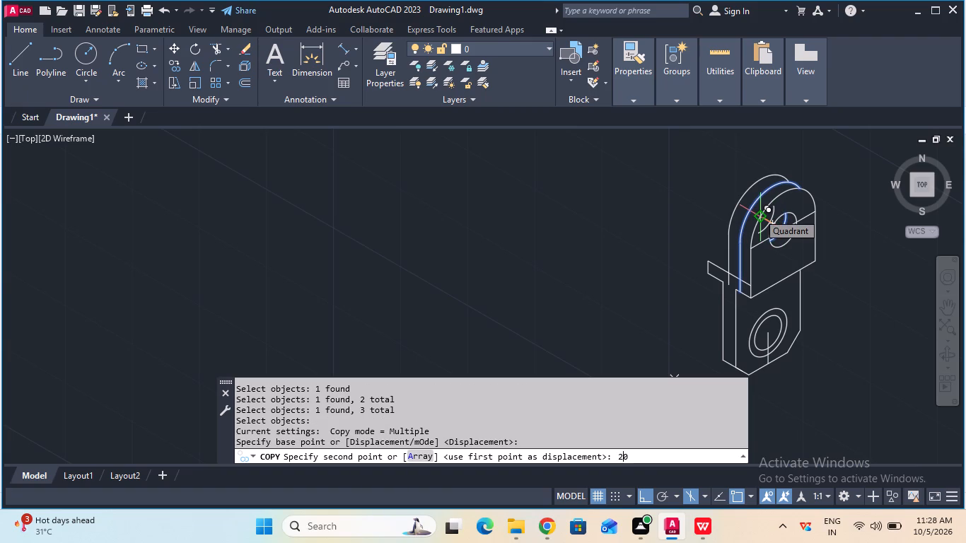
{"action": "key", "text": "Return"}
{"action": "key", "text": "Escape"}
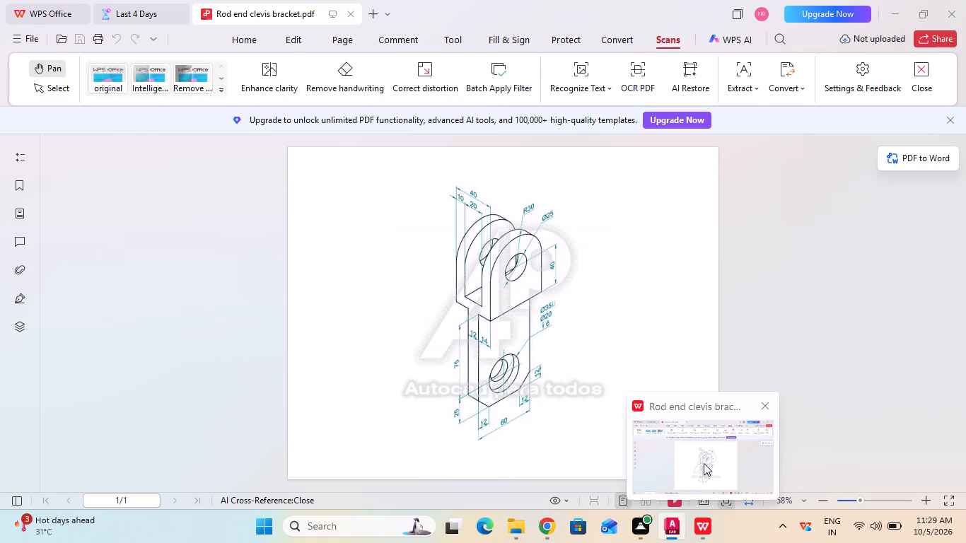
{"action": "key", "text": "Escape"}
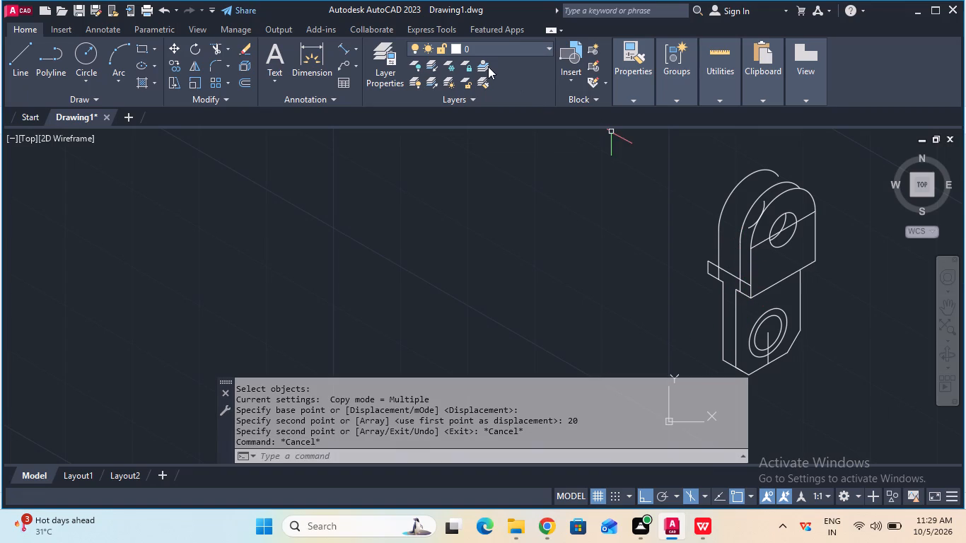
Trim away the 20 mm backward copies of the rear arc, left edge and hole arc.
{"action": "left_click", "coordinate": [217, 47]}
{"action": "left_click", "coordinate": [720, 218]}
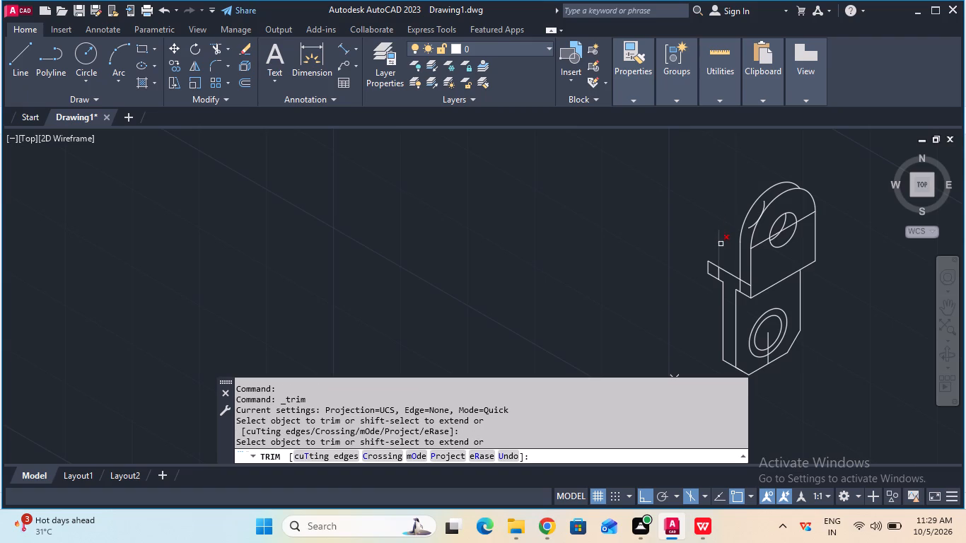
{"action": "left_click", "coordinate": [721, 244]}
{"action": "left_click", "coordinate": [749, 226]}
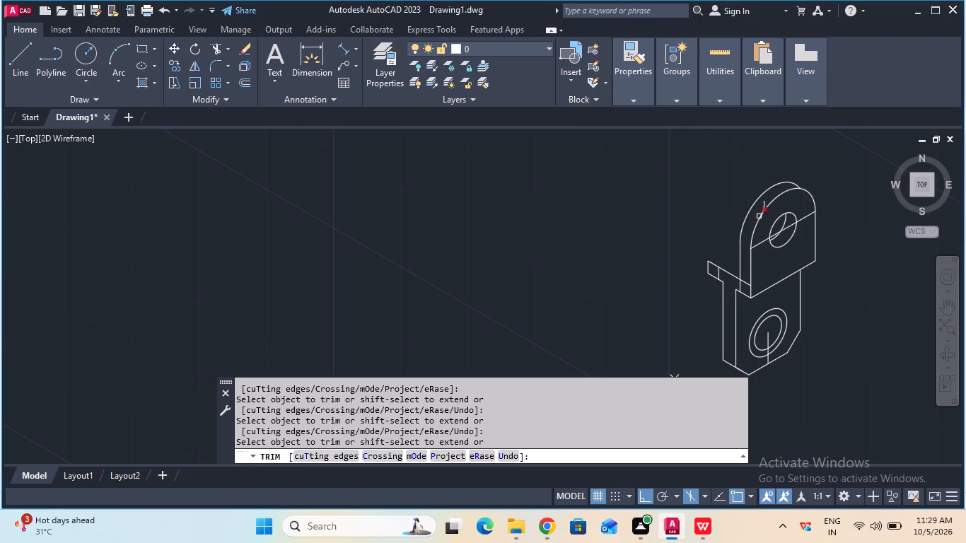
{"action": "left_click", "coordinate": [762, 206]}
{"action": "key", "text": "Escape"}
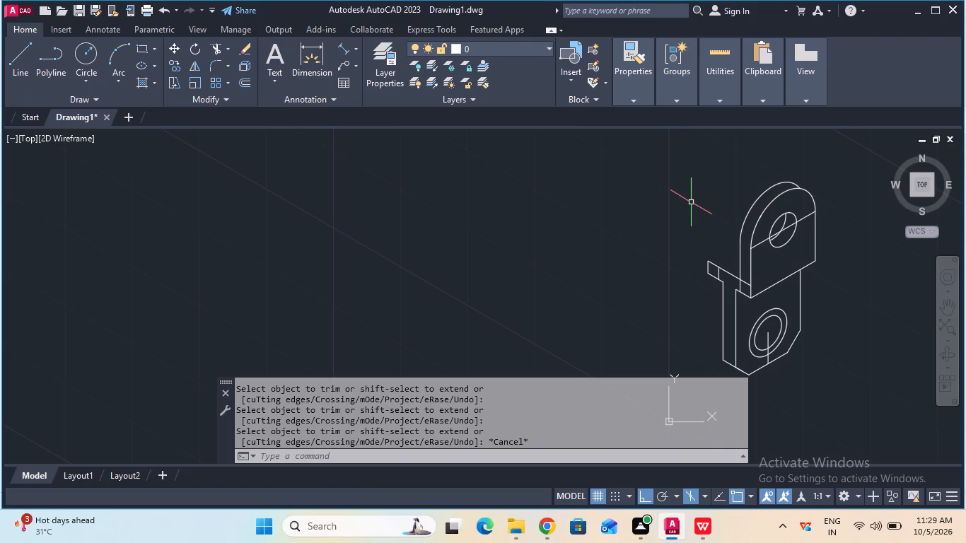
Copy the upper lug's front rounded arc, left vertical edge and full hole 30 mm backward along the left isoplane axis.
{"action": "left_click", "coordinate": [177, 60]}
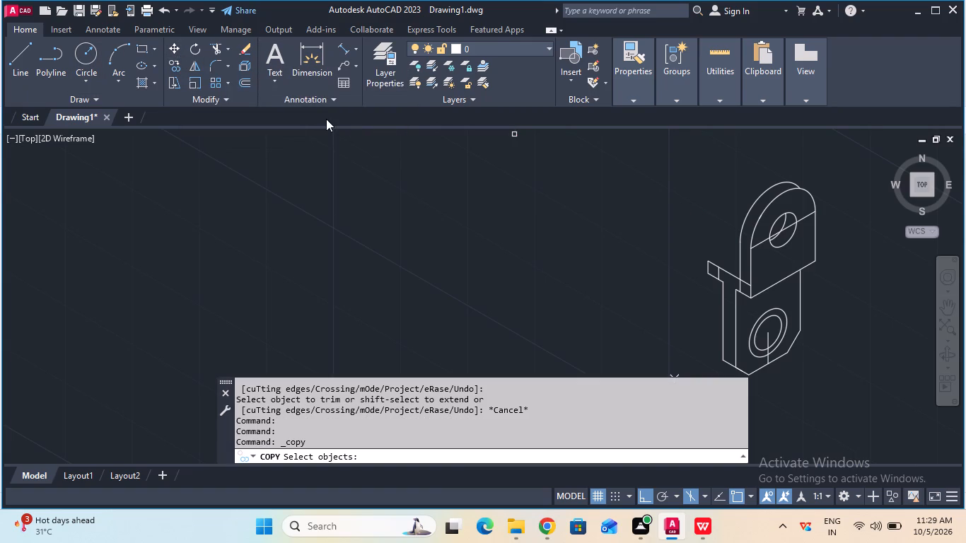
{"action": "left_click", "coordinate": [750, 255]}
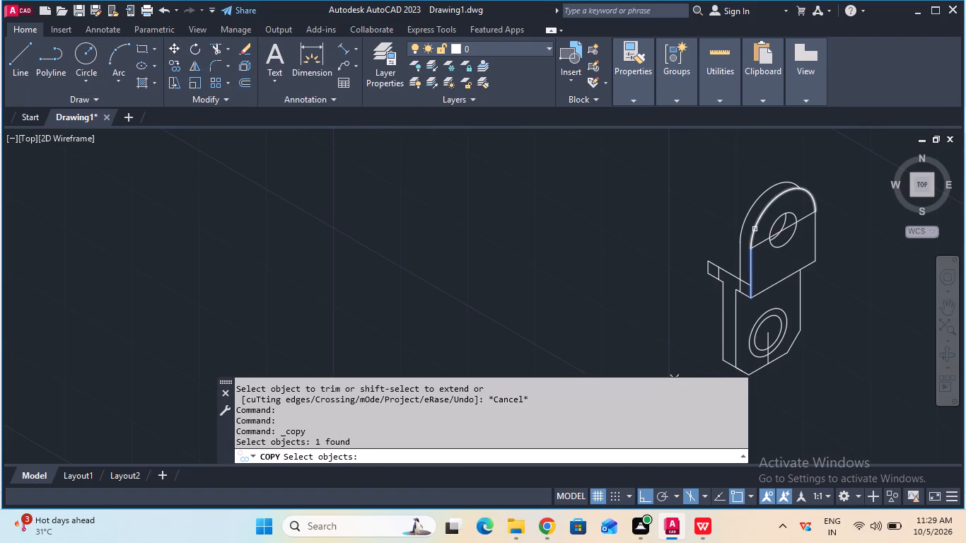
{"action": "left_click", "coordinate": [755, 229], "text": "shift"}
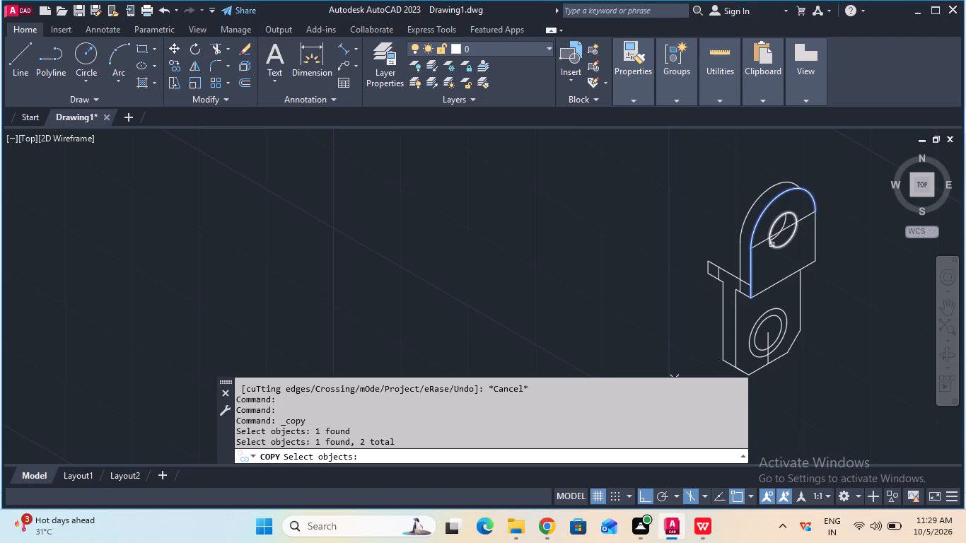
{"action": "left_click", "coordinate": [771, 246], "text": "shift"}
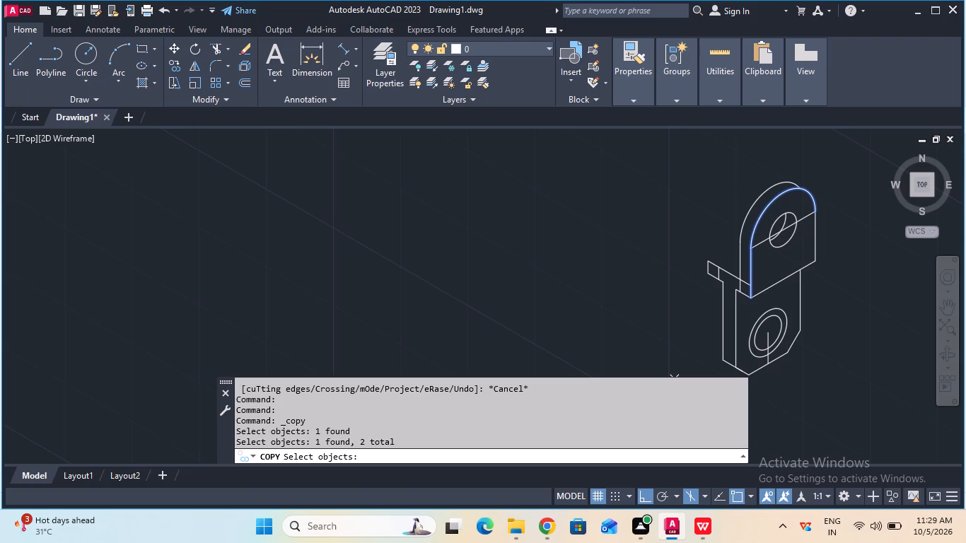
{"action": "key", "text": "Return"}
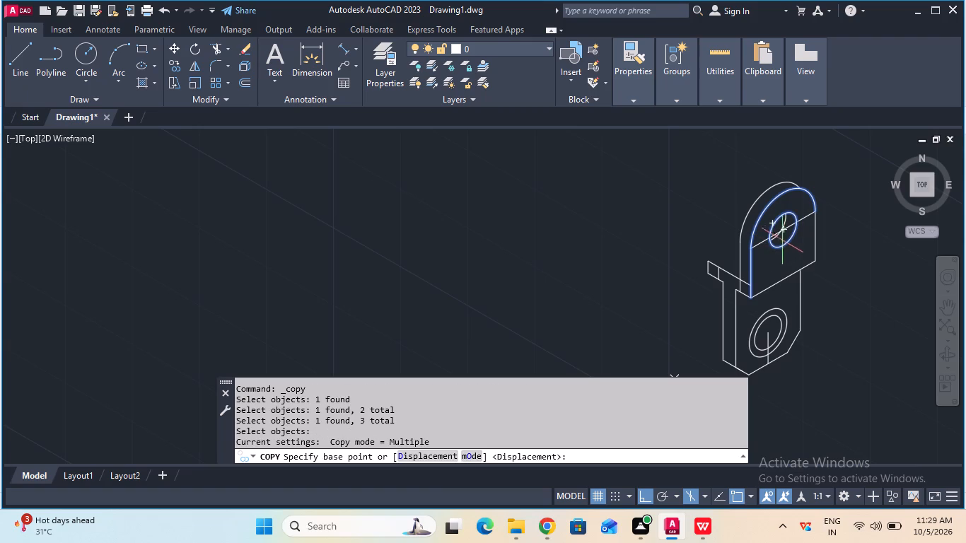
{"action": "left_click", "coordinate": [785, 231]}
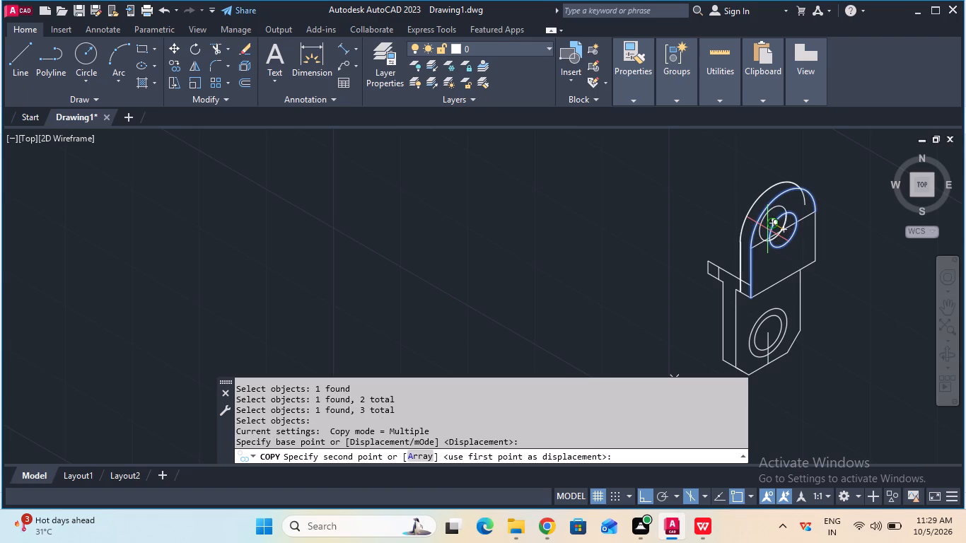
{"action": "key", "text": "2"}
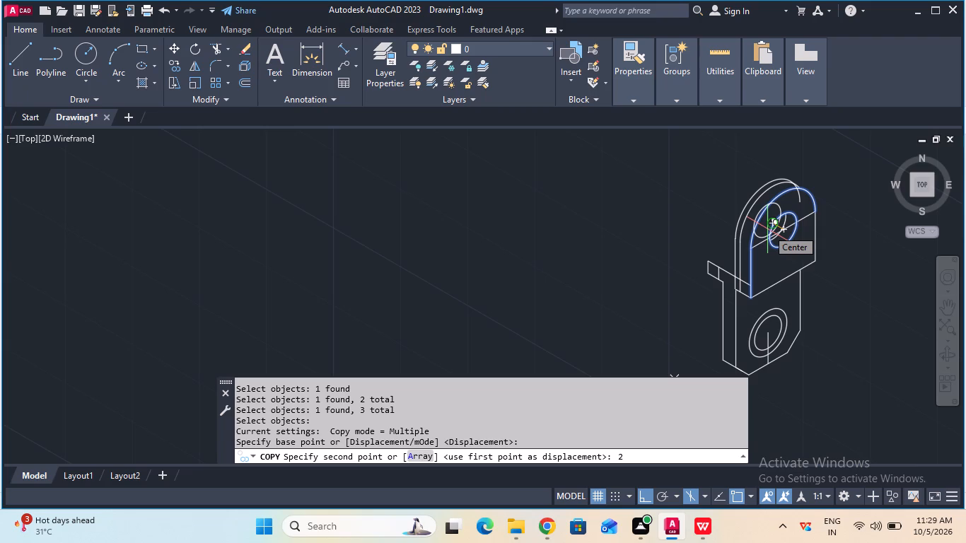
{"action": "key", "text": "0"}
{"action": "key", "text": "BackSpace"}
{"action": "key", "text": "BackSpace"}
{"action": "type", "text": "30"}
{"action": "key", "text": "Return"}
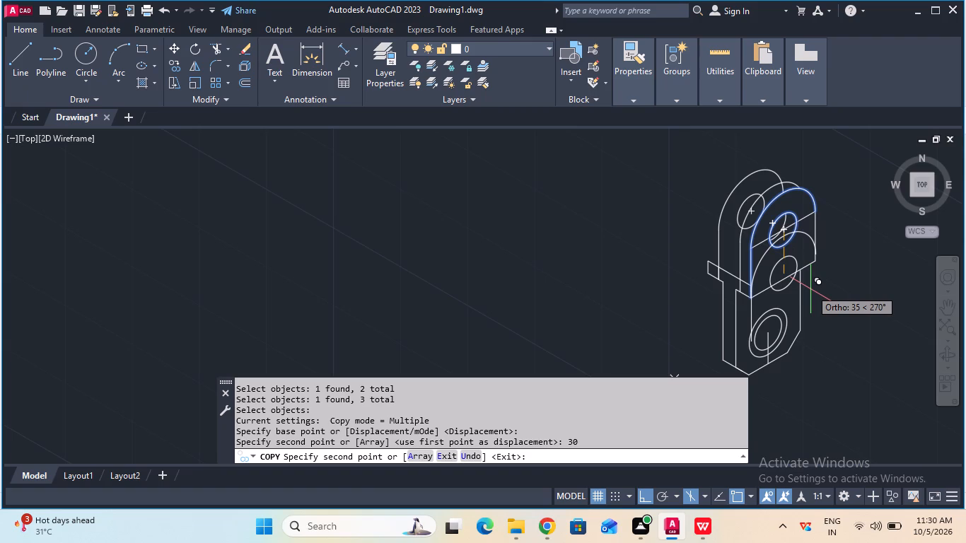
{"action": "key", "text": "Escape"}
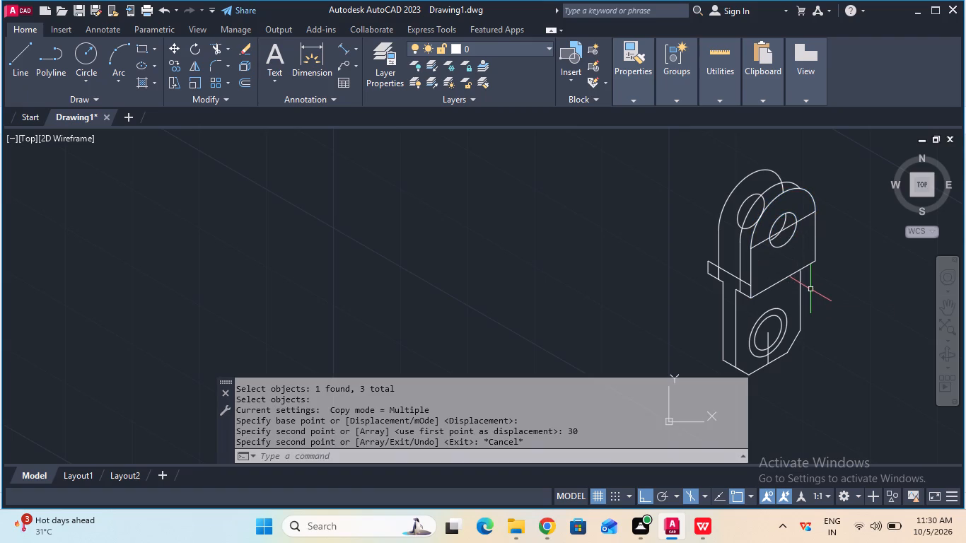
{"action": "left_click", "coordinate": [759, 230]}
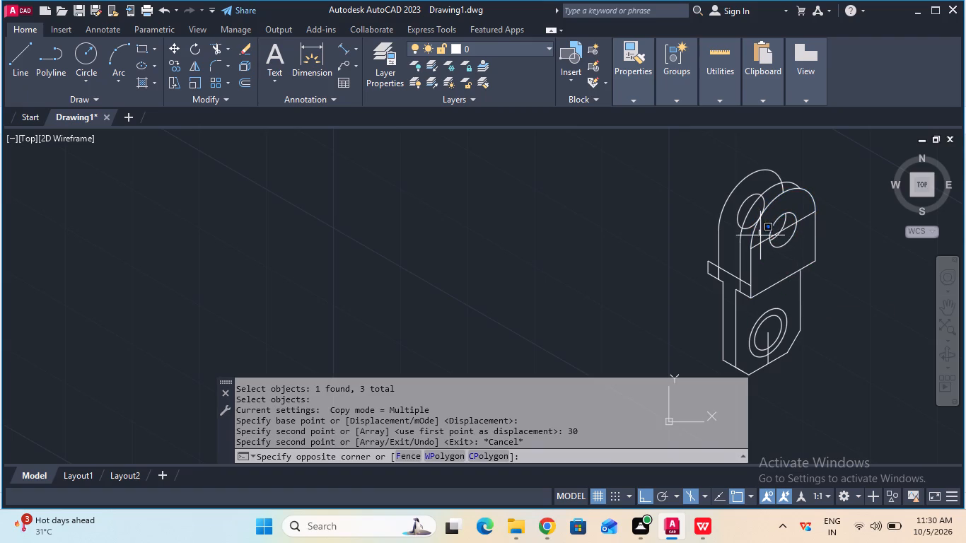
{"action": "left_click", "coordinate": [764, 235]}
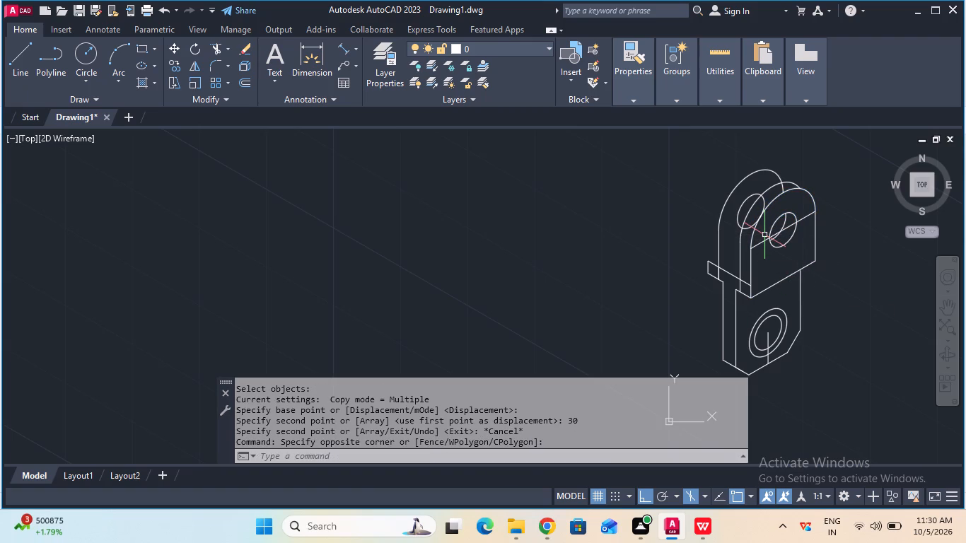
Trim the parts of the rear lug's copied hole that lie hidden behind the front lug.
{"action": "left_click", "coordinate": [214, 42]}
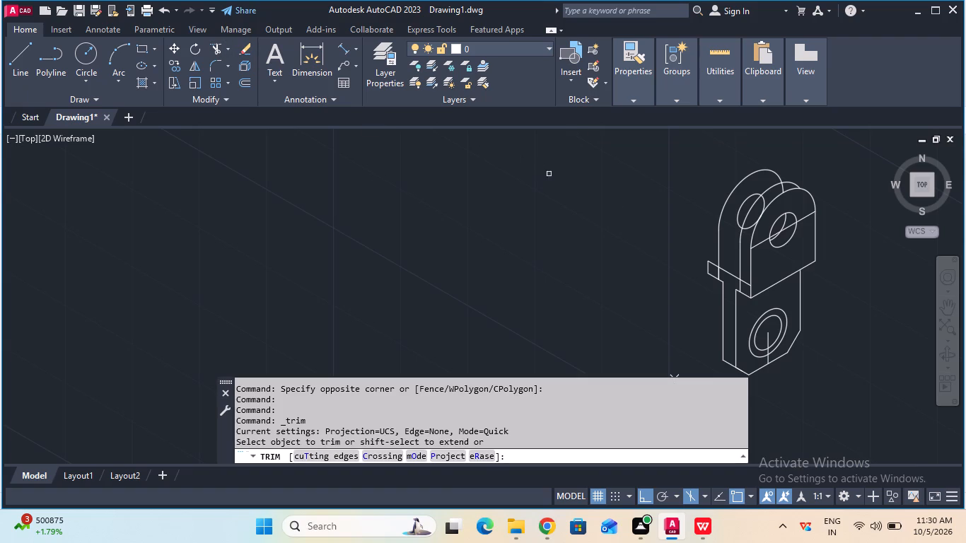
{"action": "left_click", "coordinate": [747, 229]}
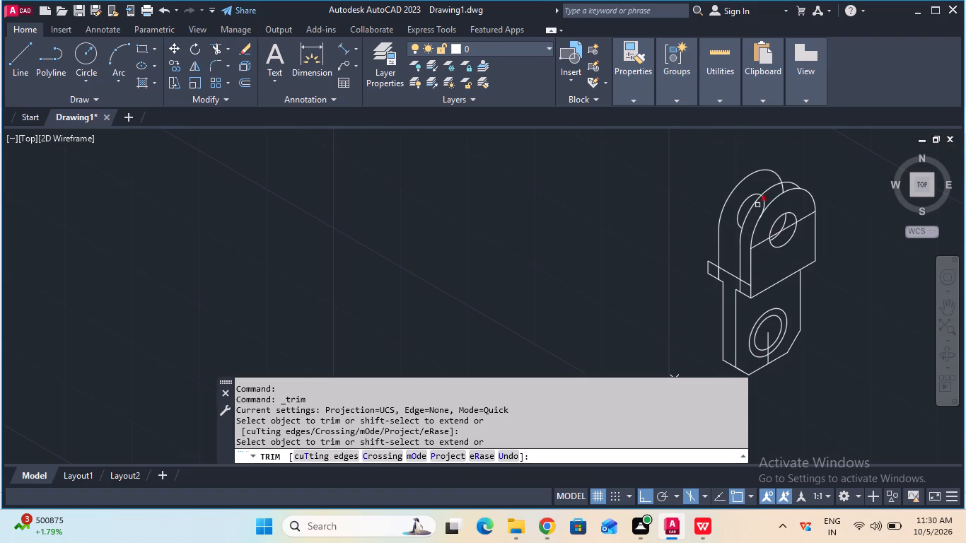
{"action": "left_click", "coordinate": [764, 202]}
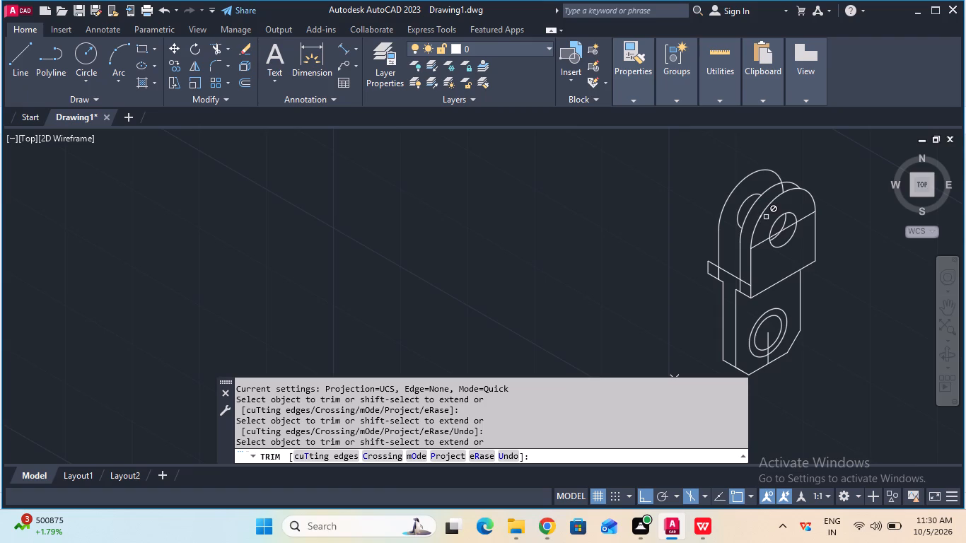
{"action": "key", "text": "Escape"}
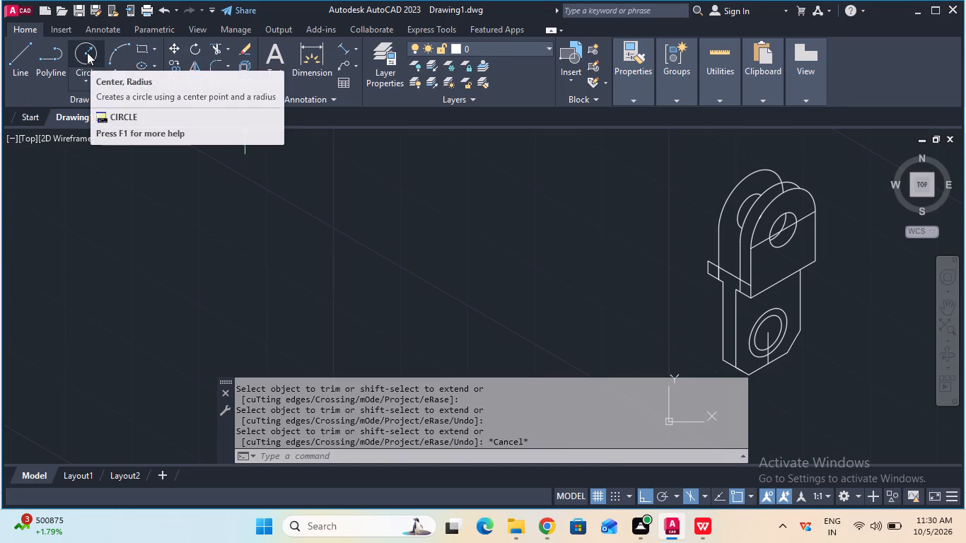
Copy the front lug's rounded arc, left vertical edge and full hole 40 mm backward along the left isoplane axis.
{"action": "left_click", "coordinate": [173, 68]}
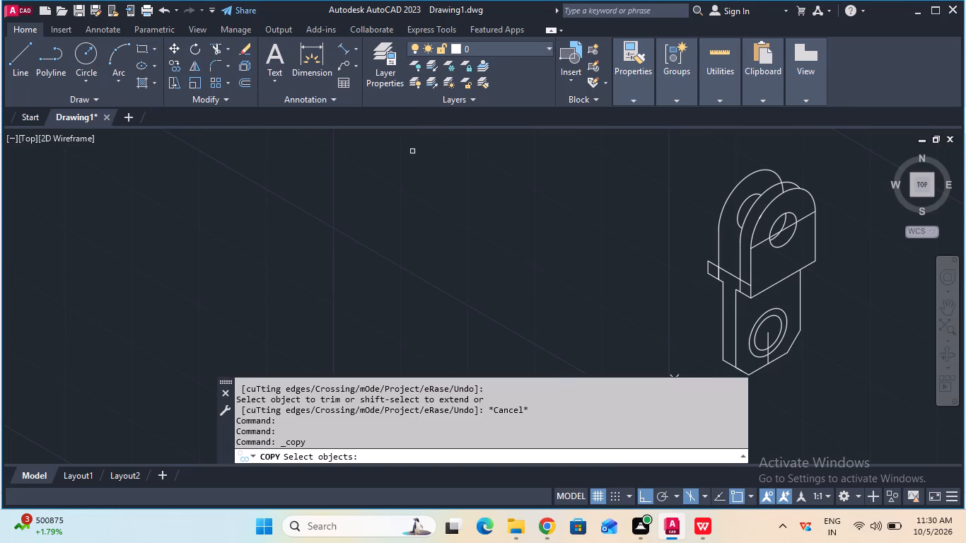
{"action": "left_click", "coordinate": [753, 235]}
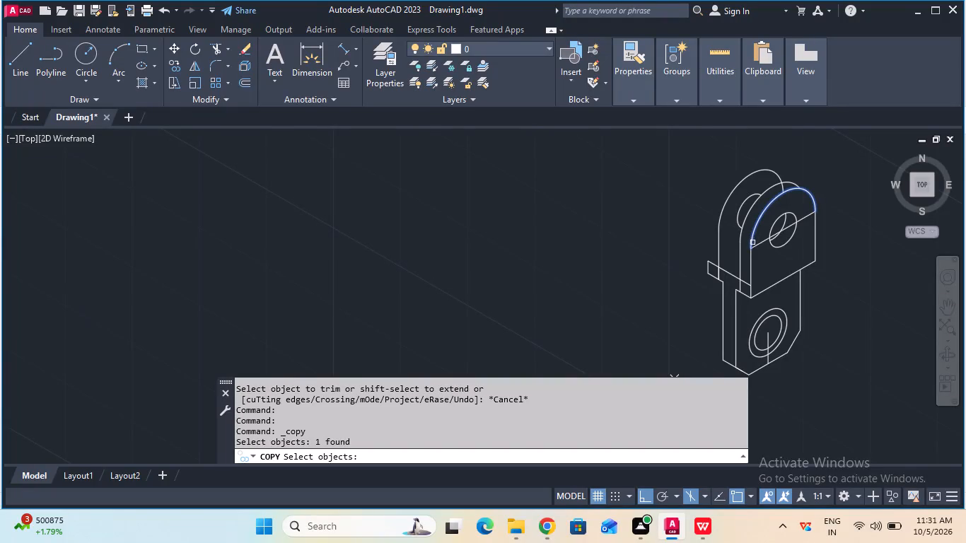
{"action": "left_click", "coordinate": [752, 252], "text": "shift"}
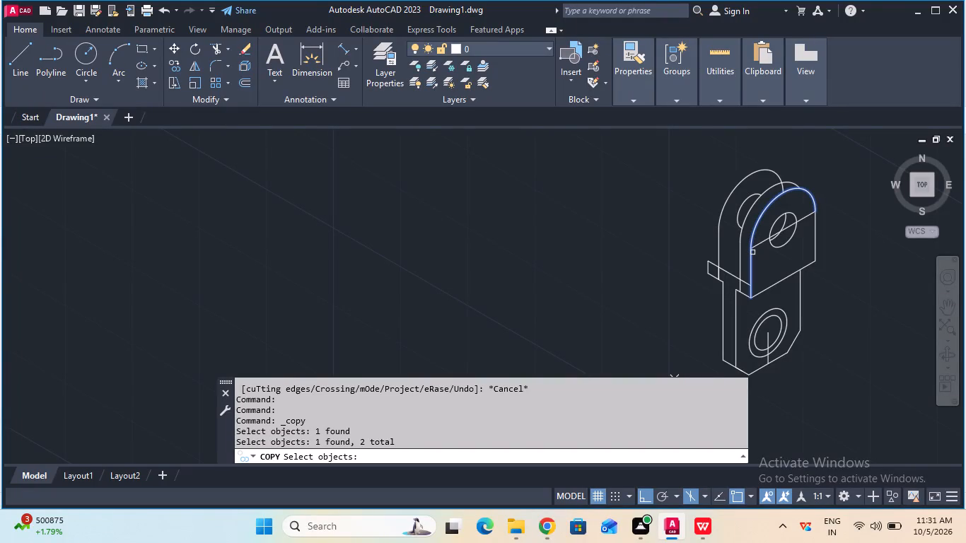
{"action": "left_click", "coordinate": [774, 243], "text": "shift"}
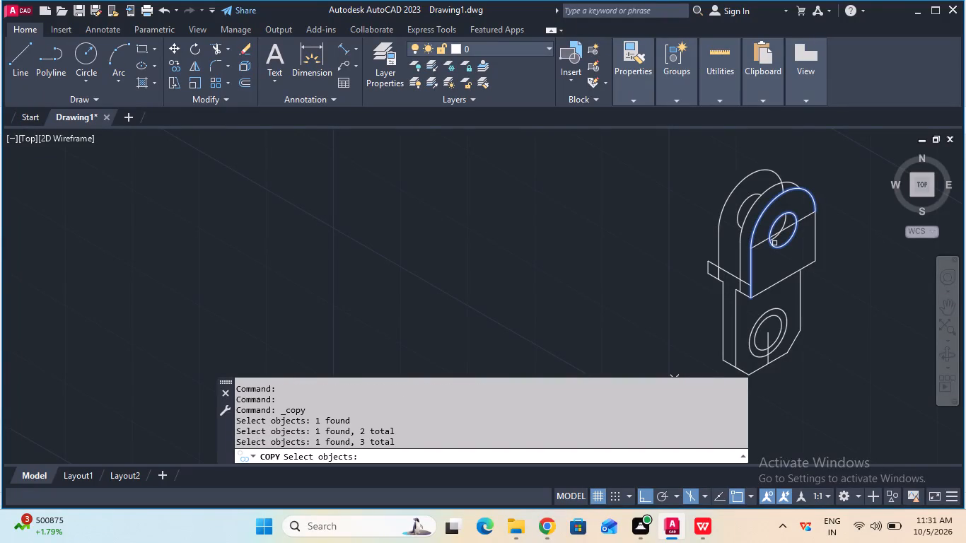
{"action": "key", "text": "Return"}
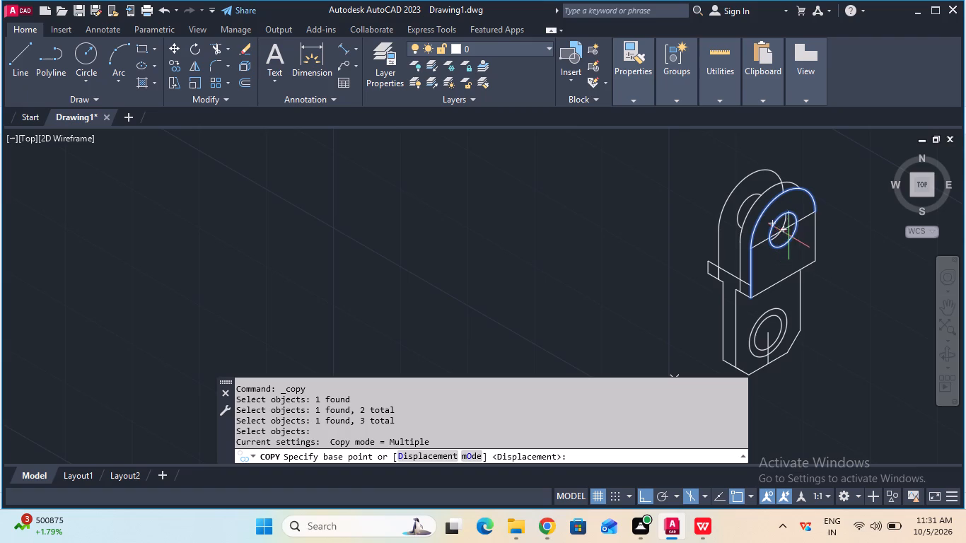
{"action": "left_click", "coordinate": [784, 229]}
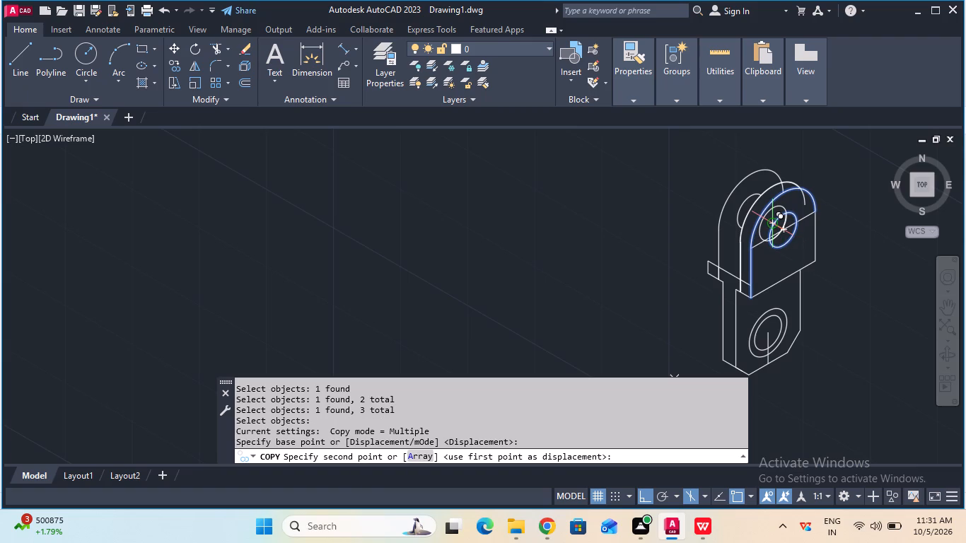
{"action": "key", "text": "4"}
{"action": "key", "text": "0"}
{"action": "key", "text": "Return"}
{"action": "key", "text": "Escape"}
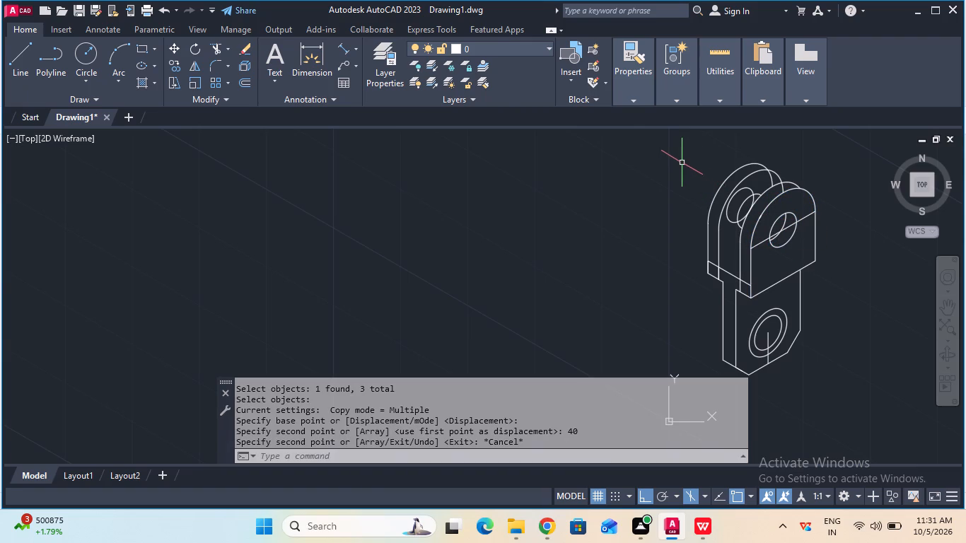
Trim away the hole copied to the rear lug's back face.
{"action": "left_click", "coordinate": [213, 53]}
{"action": "left_click", "coordinate": [731, 218]}
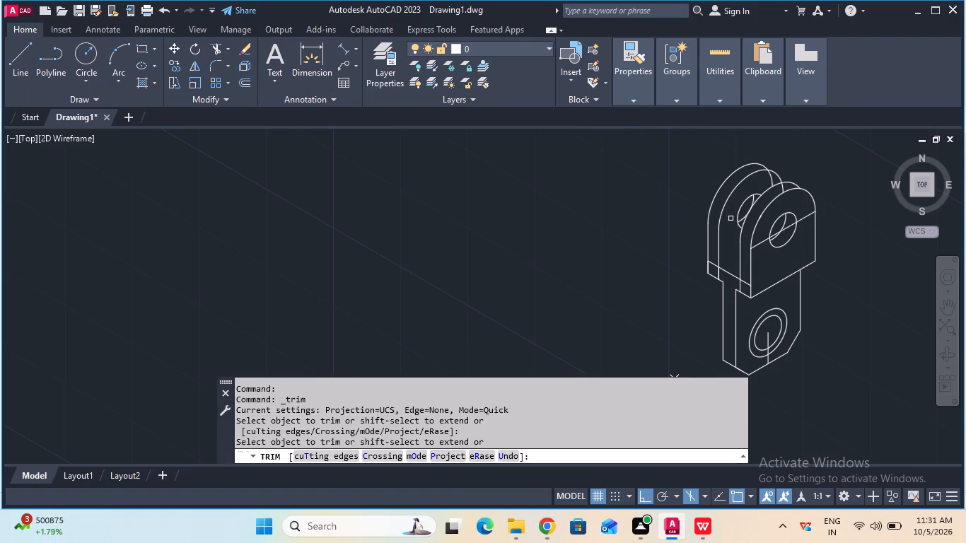
{"action": "key", "text": "Escape"}
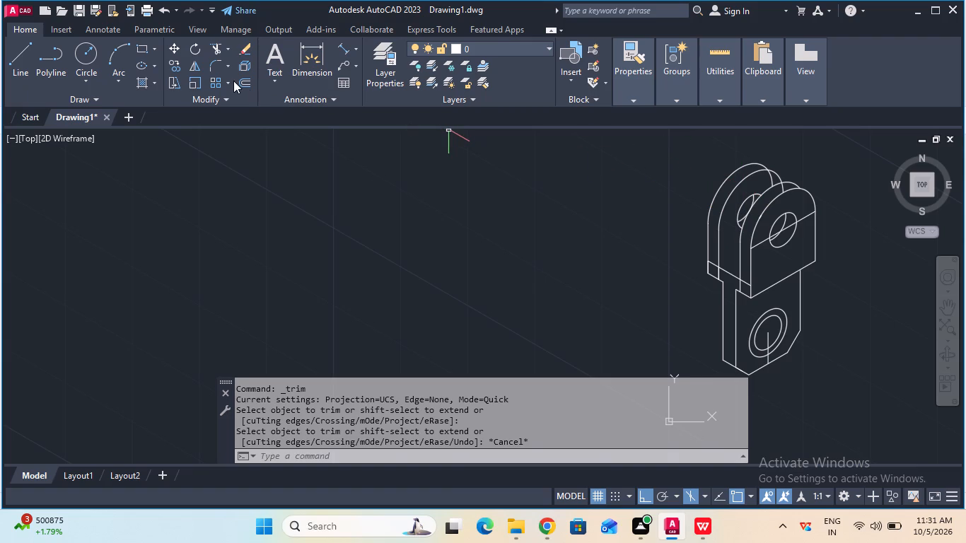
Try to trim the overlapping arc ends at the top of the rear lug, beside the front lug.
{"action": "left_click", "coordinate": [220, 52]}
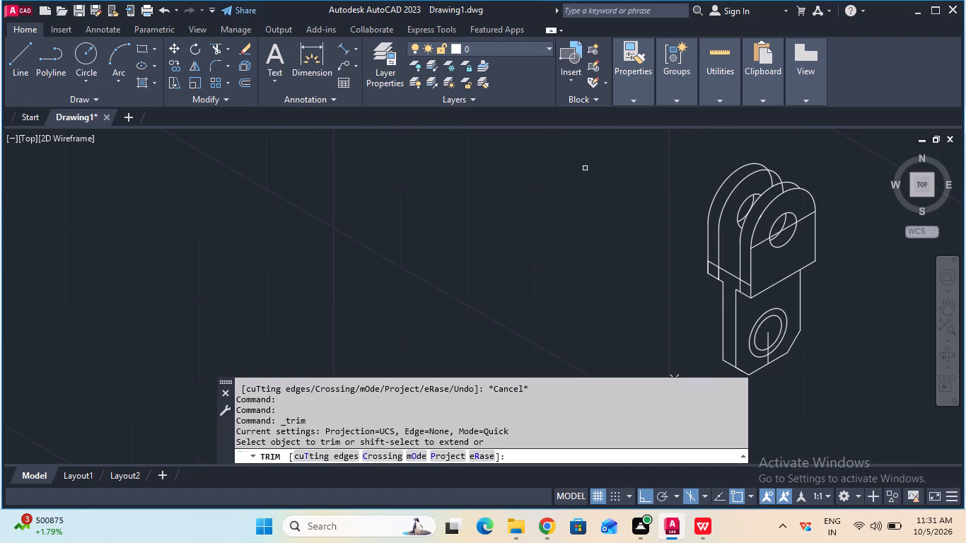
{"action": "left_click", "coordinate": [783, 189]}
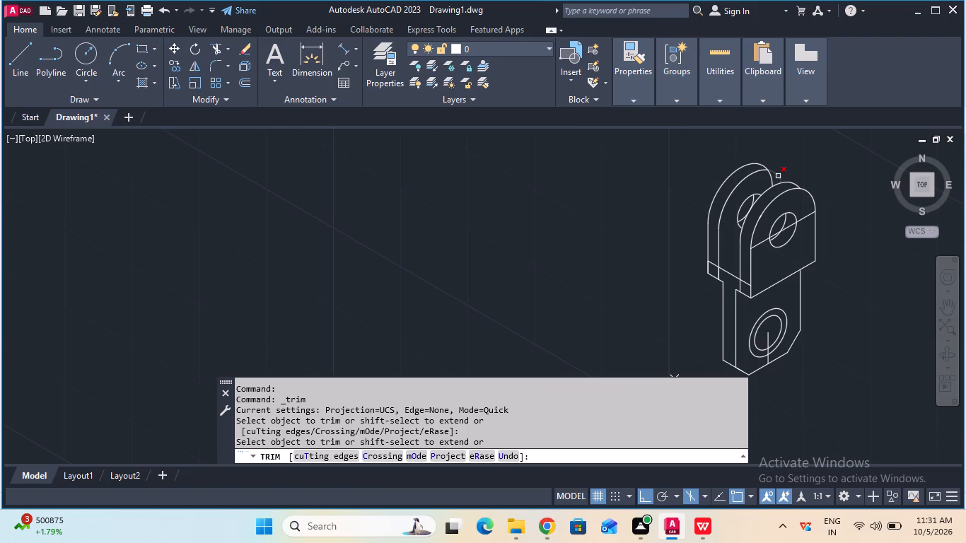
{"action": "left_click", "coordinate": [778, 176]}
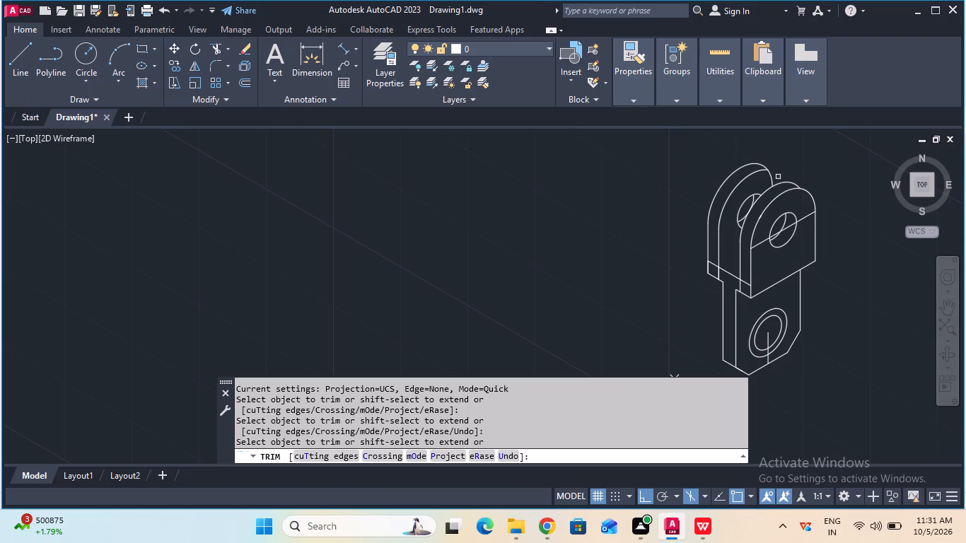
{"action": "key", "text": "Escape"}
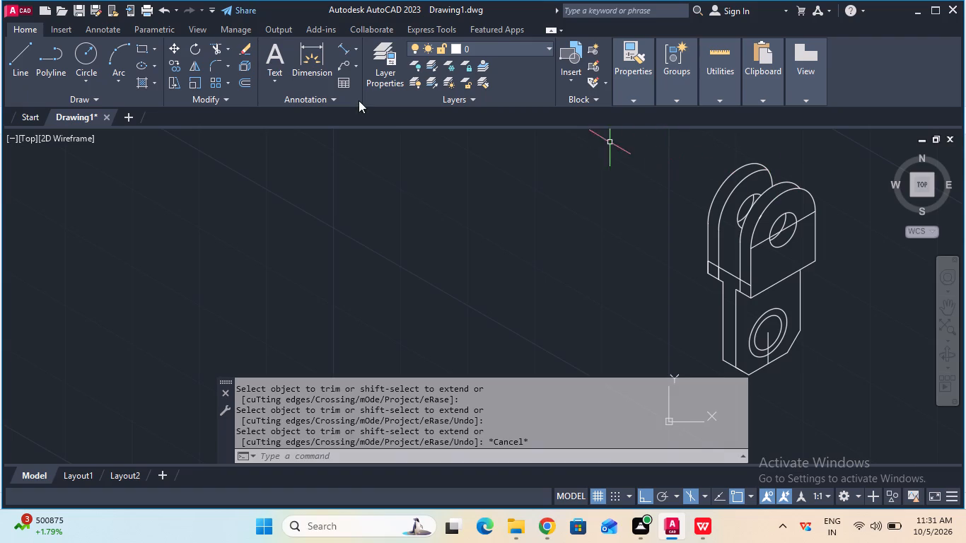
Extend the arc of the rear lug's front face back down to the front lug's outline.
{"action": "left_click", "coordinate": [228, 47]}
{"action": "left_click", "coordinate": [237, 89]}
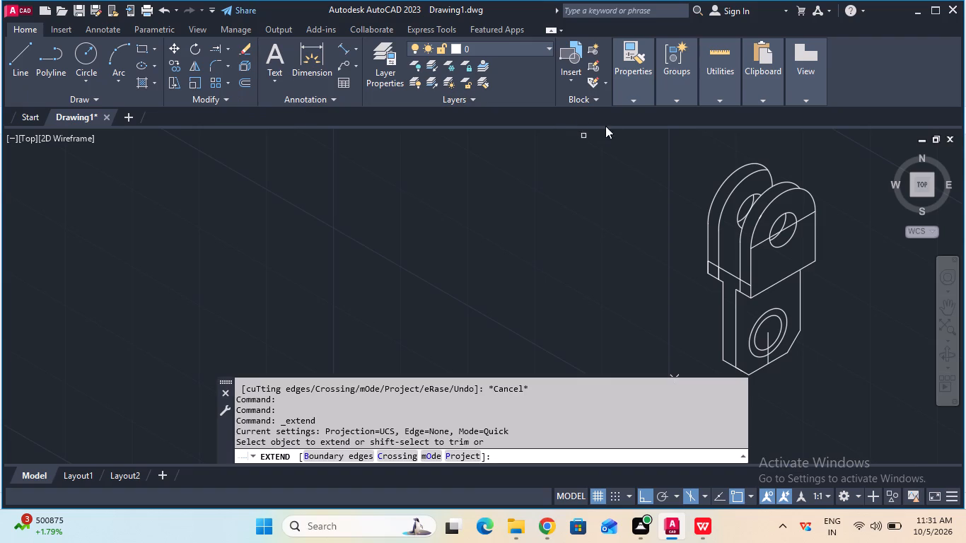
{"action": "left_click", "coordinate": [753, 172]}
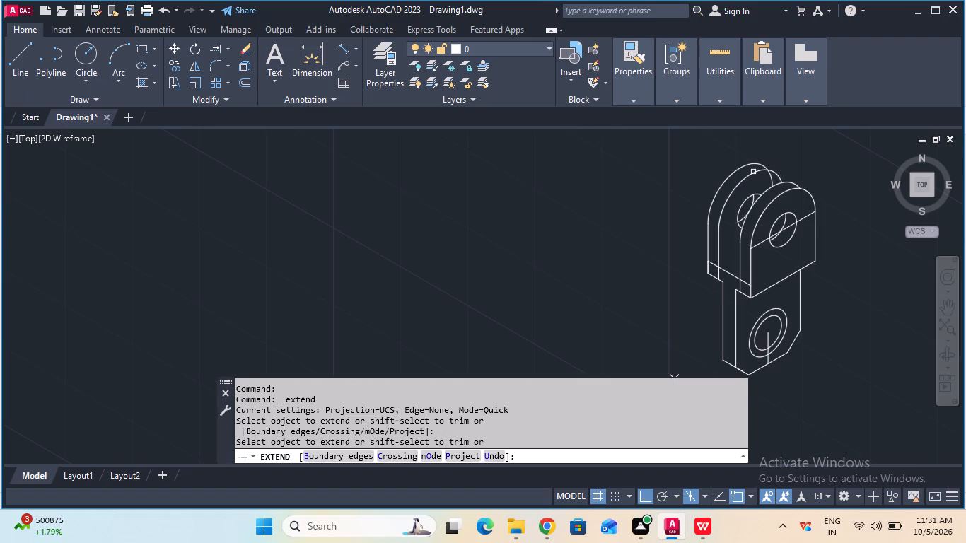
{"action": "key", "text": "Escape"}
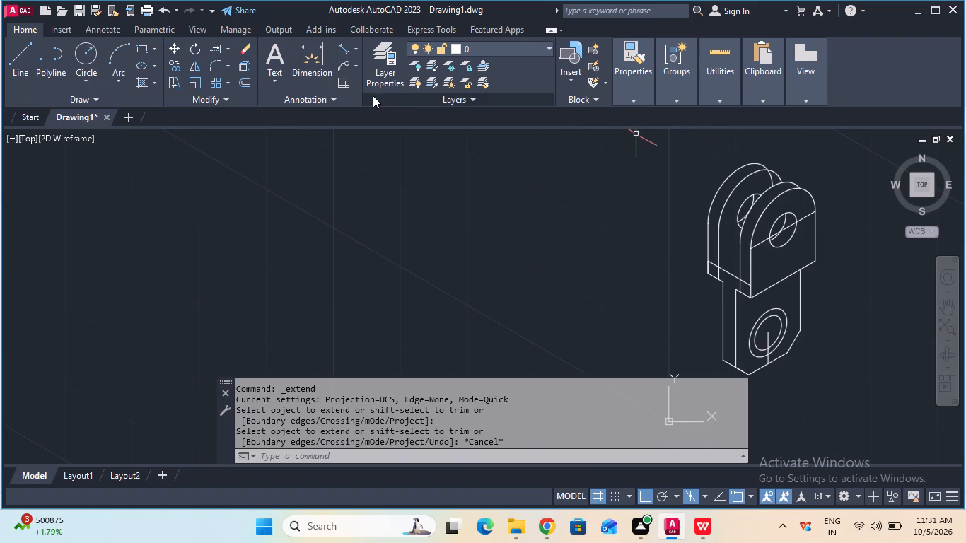
Trim the part of the rear lug's back arc that lies hidden behind its front-face arc.
{"action": "left_click", "coordinate": [231, 51]}
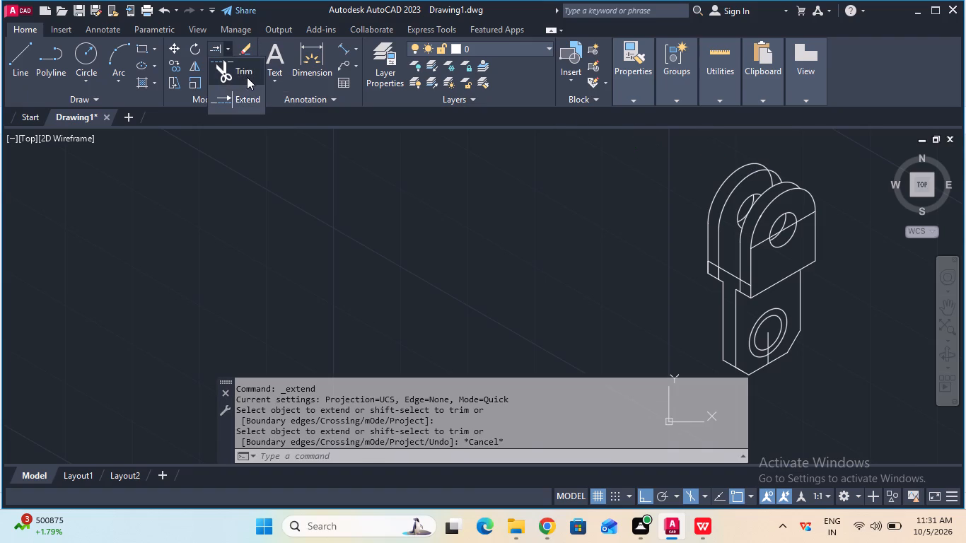
{"action": "left_click", "coordinate": [248, 76]}
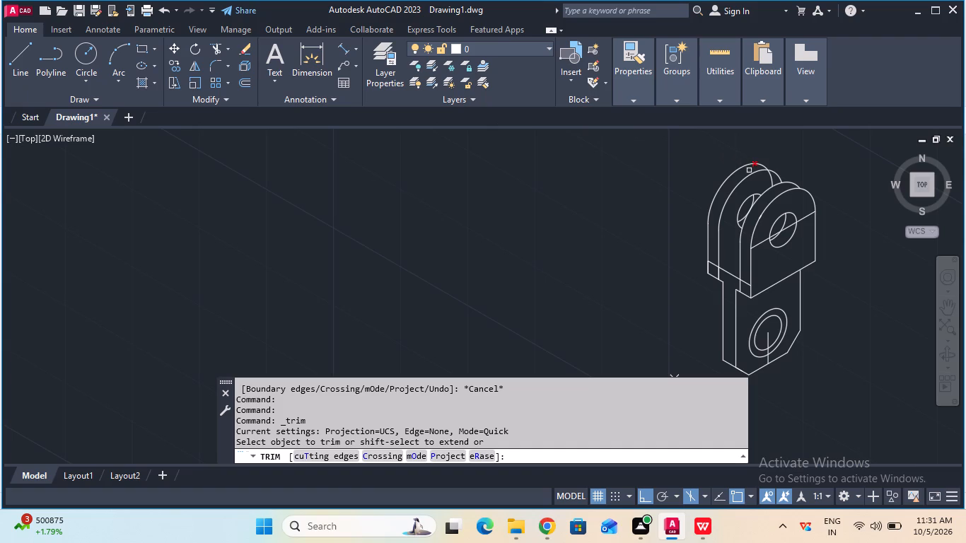
{"action": "left_click", "coordinate": [769, 176]}
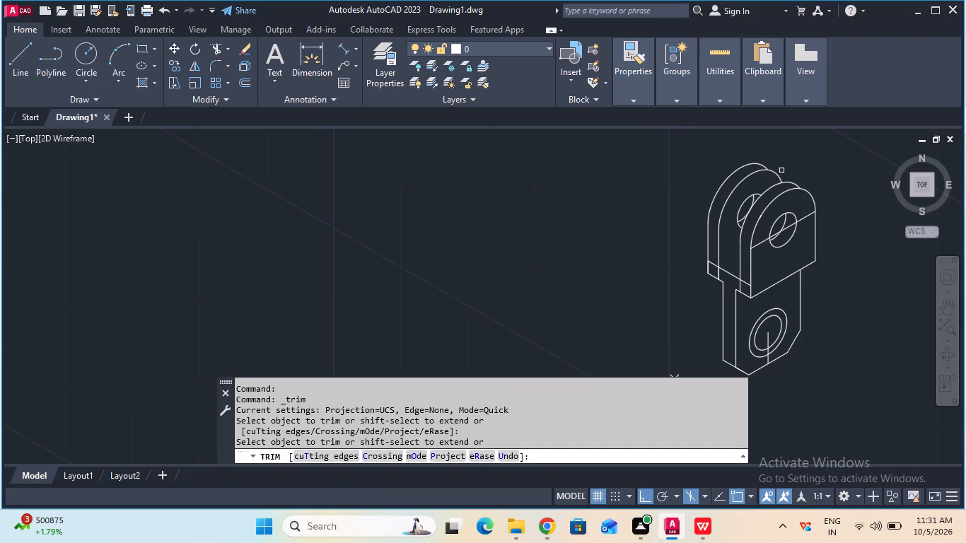
{"action": "key", "text": "Escape"}
Draw a line joining the rear lug's back and front rounded arcs at their upper quadrant points.
{"action": "scroll", "coordinate": [781, 170], "scroll_direction": "up", "scroll_amount": 2, "text": "ctrl"}
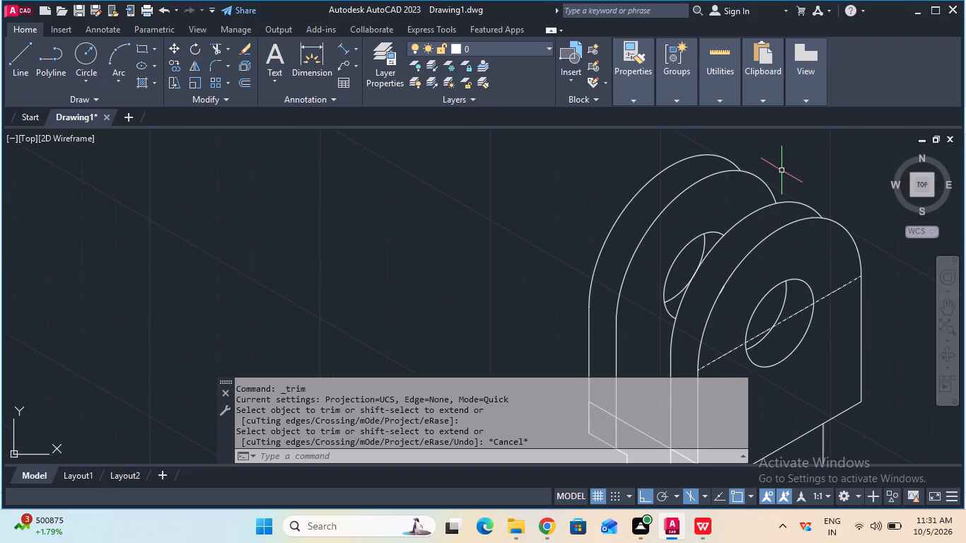
{"action": "left_click", "coordinate": [21, 70]}
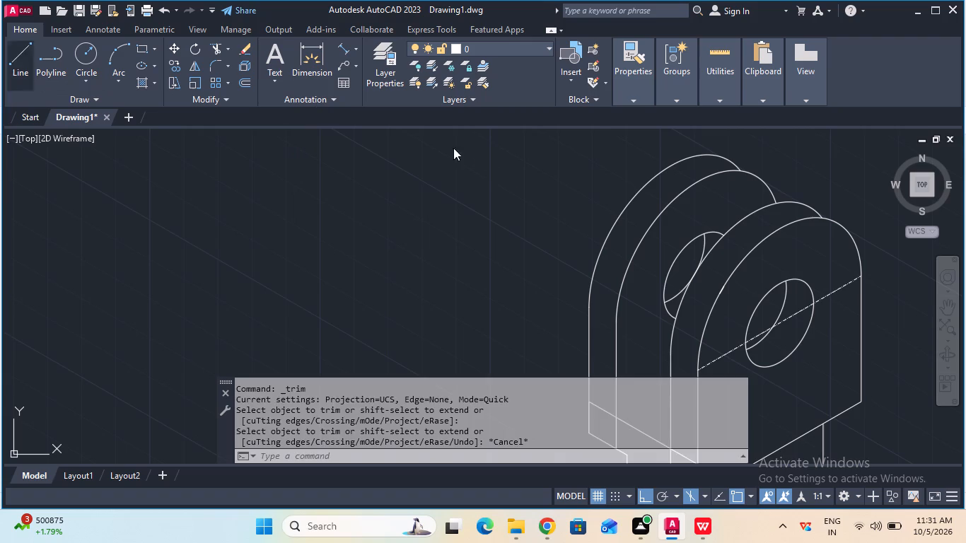
{"action": "left_click", "coordinate": [728, 159]}
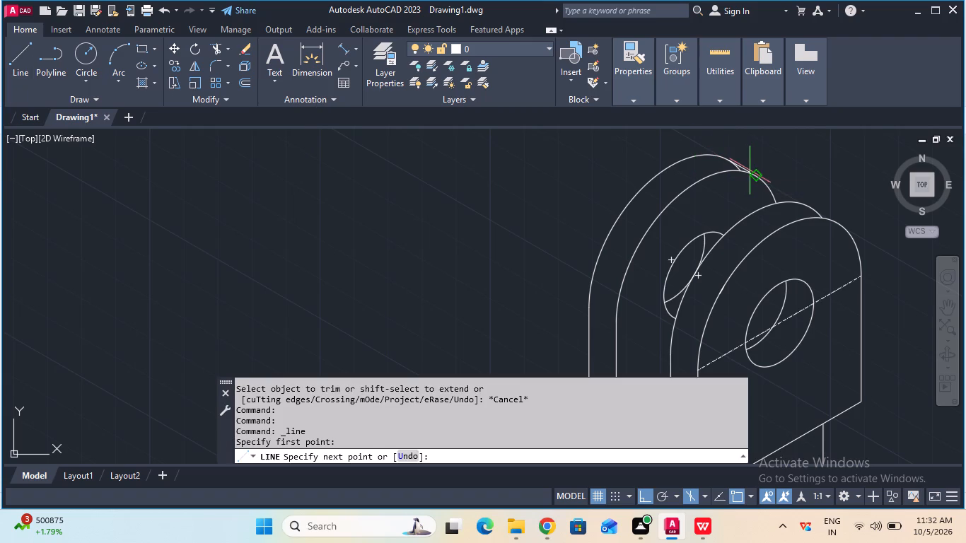
{"action": "left_click", "coordinate": [758, 177]}
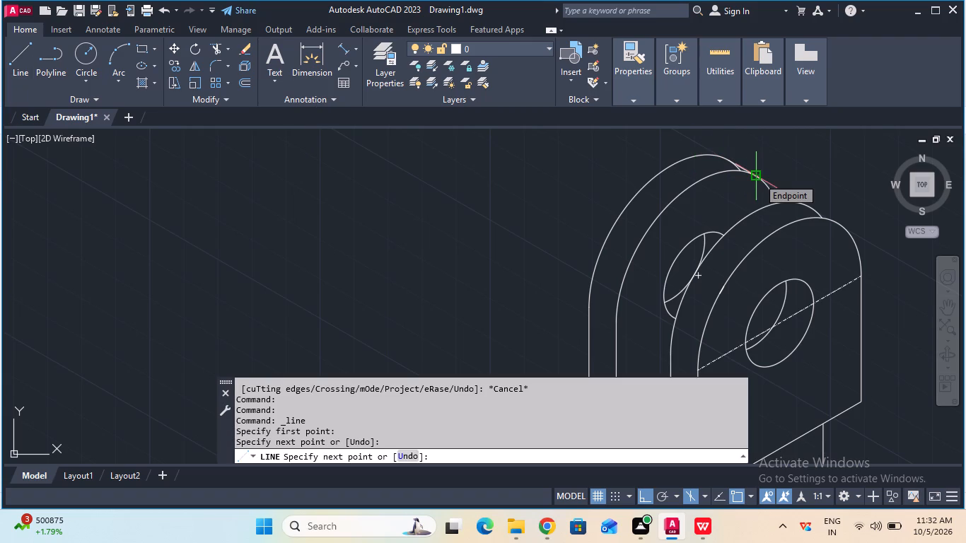
{"action": "key", "text": "Escape"}
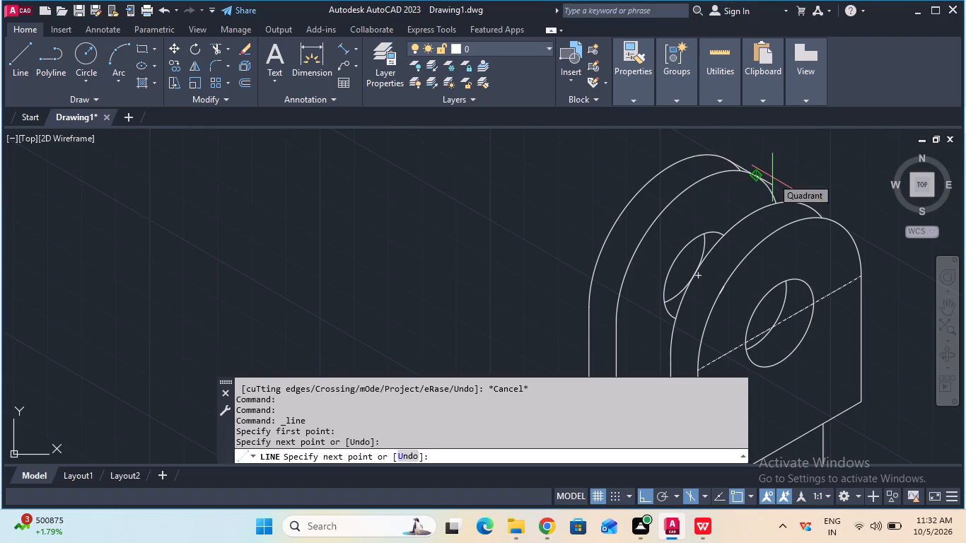
Trim the leftover end of the rear lug's back arc beneath the new connecting line.
{"action": "left_click", "coordinate": [214, 52]}
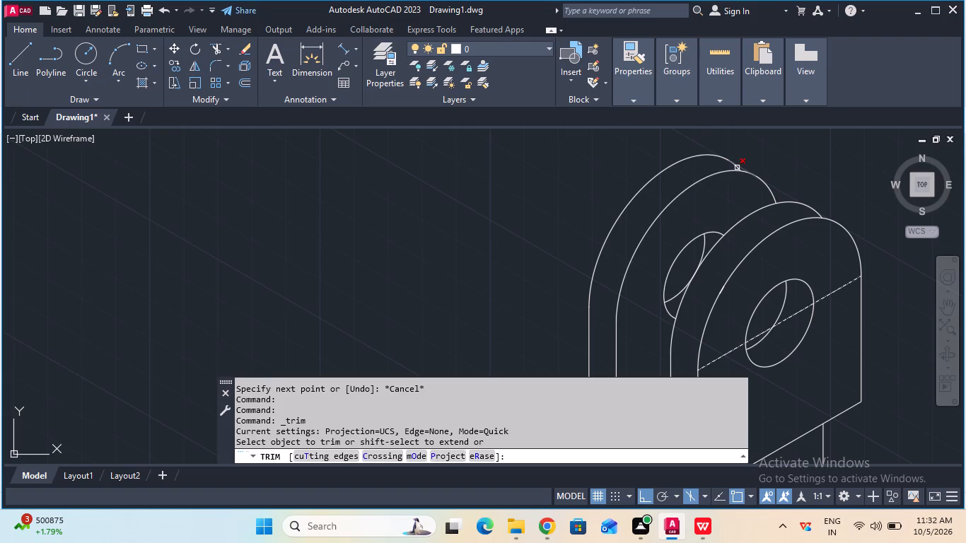
{"action": "scroll", "coordinate": [737, 168], "scroll_direction": "up", "scroll_amount": 3, "text": "ctrl"}
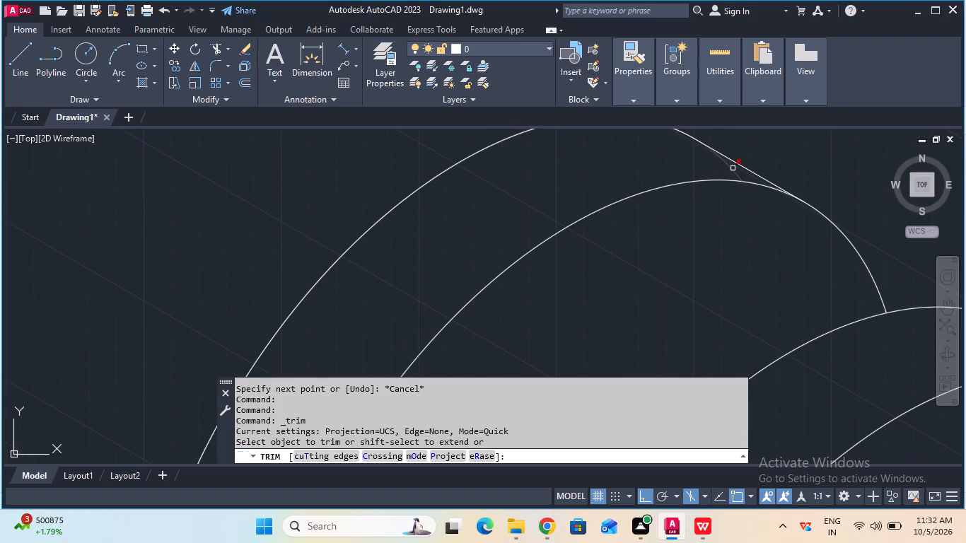
{"action": "left_click", "coordinate": [733, 168]}
{"action": "scroll", "coordinate": [733, 168], "scroll_direction": "down", "scroll_amount": 3, "text": "ctrl"}
{"action": "scroll", "coordinate": [733, 168], "scroll_direction": "right", "scroll_amount": 1}
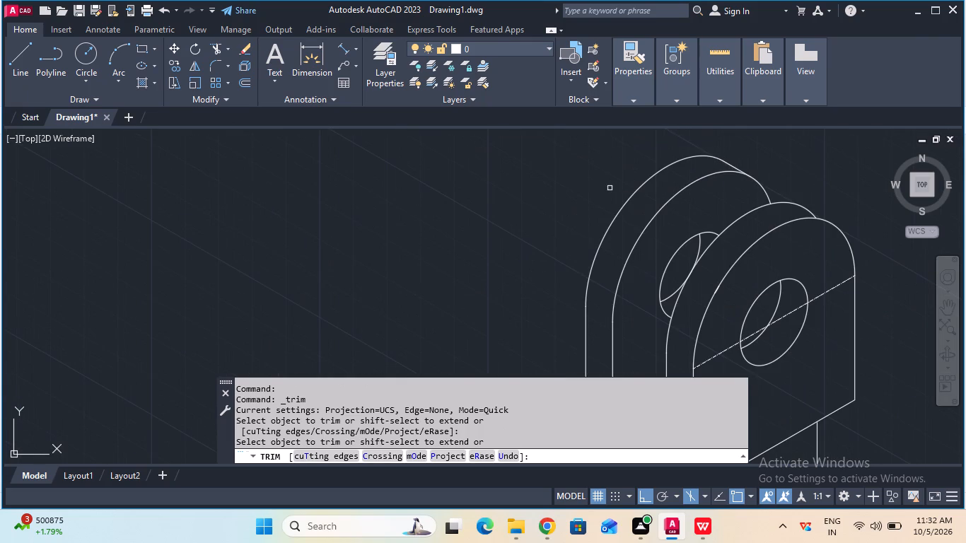
{"action": "key", "text": "Escape"}
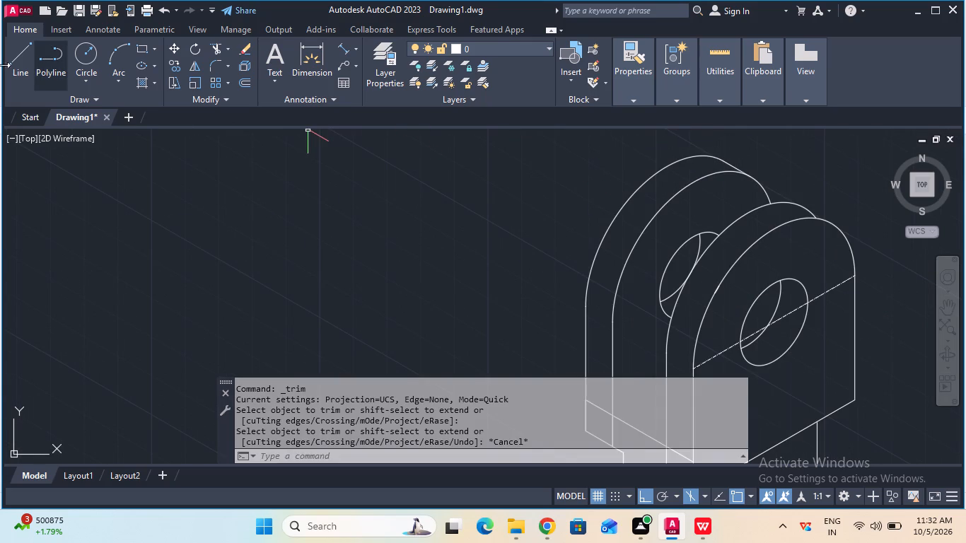
Draw a line joining the front lug's front and back rounded arcs at their upper quadrant points.
{"action": "left_click", "coordinate": [8, 62]}
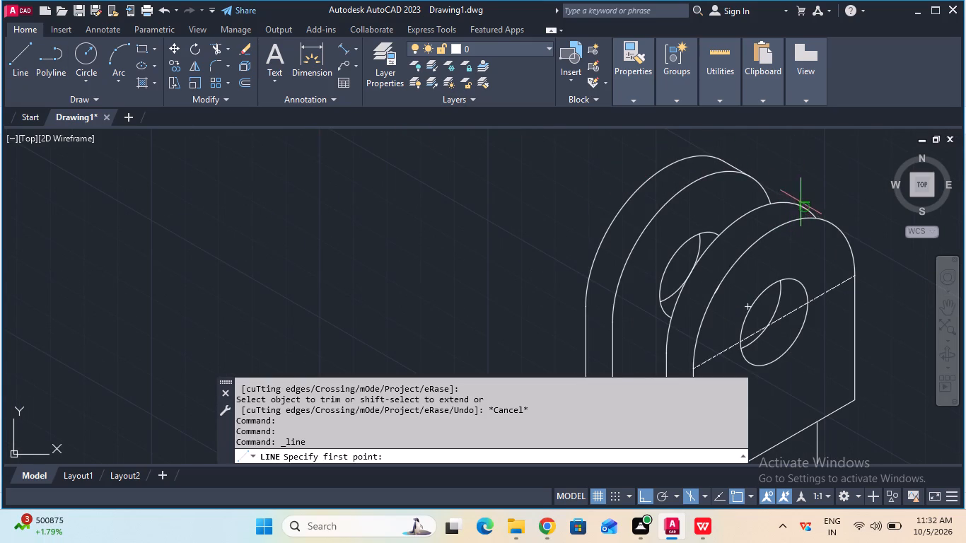
{"action": "left_click", "coordinate": [834, 223]}
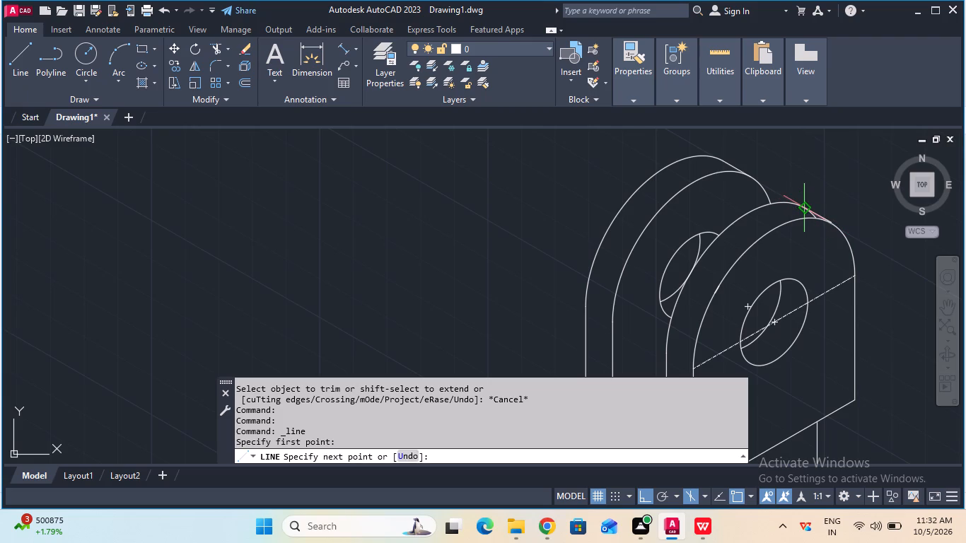
{"action": "left_click", "coordinate": [805, 207]}
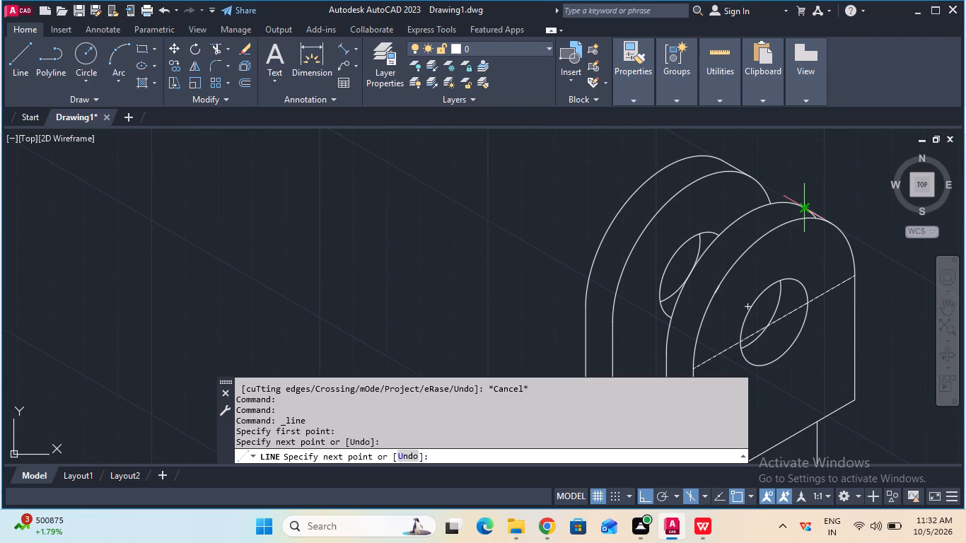
{"action": "key", "text": "Escape"}
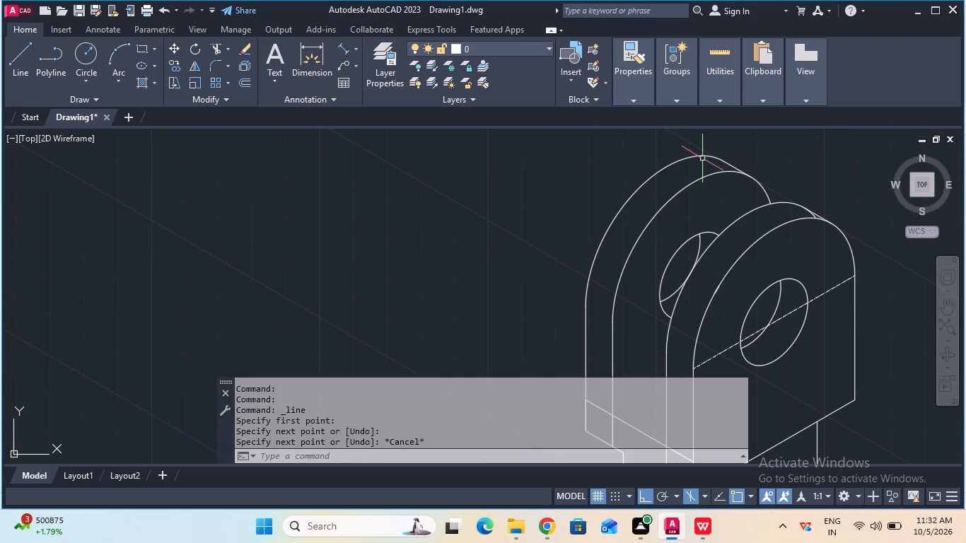
Trim the leftover end of the front lug's back arc beneath its new connecting line.
{"action": "left_click", "coordinate": [214, 45]}
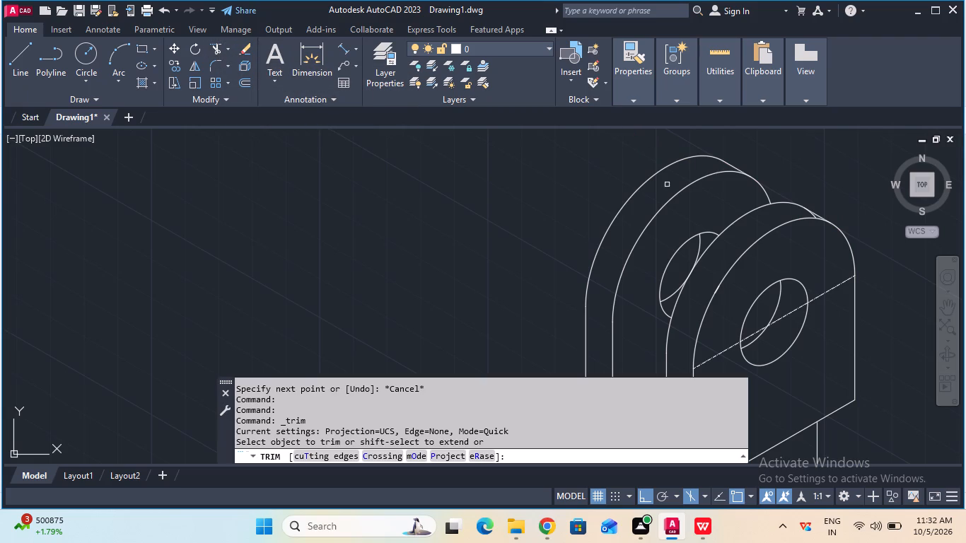
{"action": "scroll", "coordinate": [762, 215], "scroll_direction": "up", "scroll_amount": 3, "text": "ctrl"}
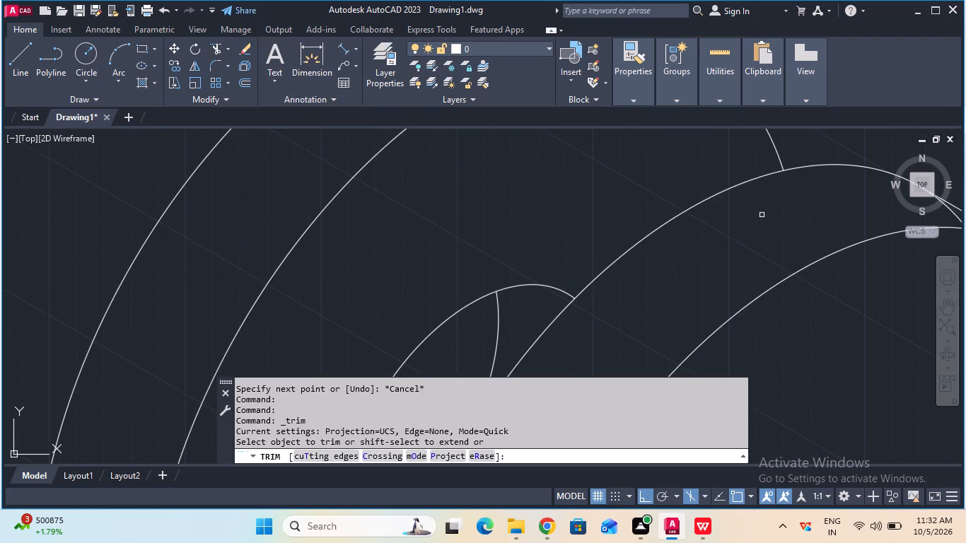
{"action": "scroll", "coordinate": [837, 222], "scroll_direction": "down", "scroll_amount": 2, "text": "ctrl"}
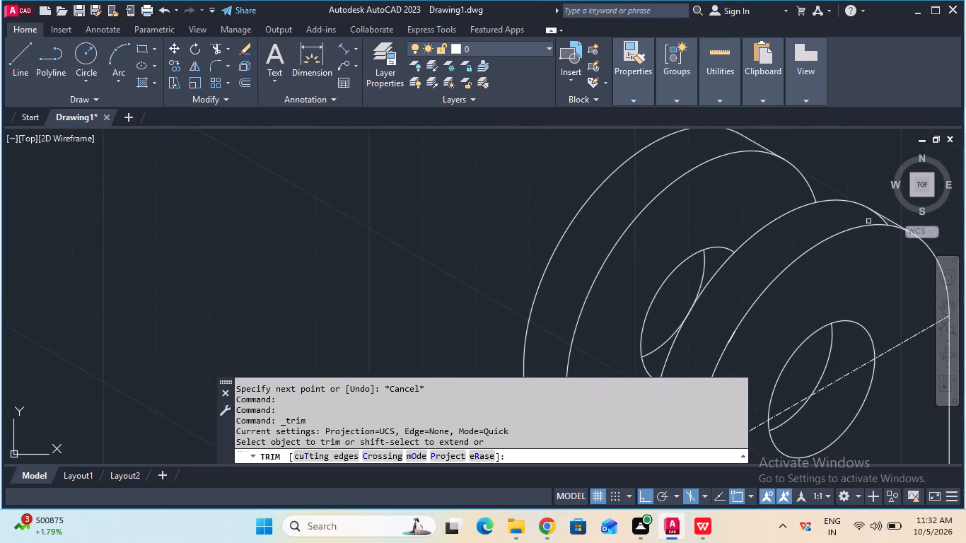
{"action": "left_click", "coordinate": [885, 221]}
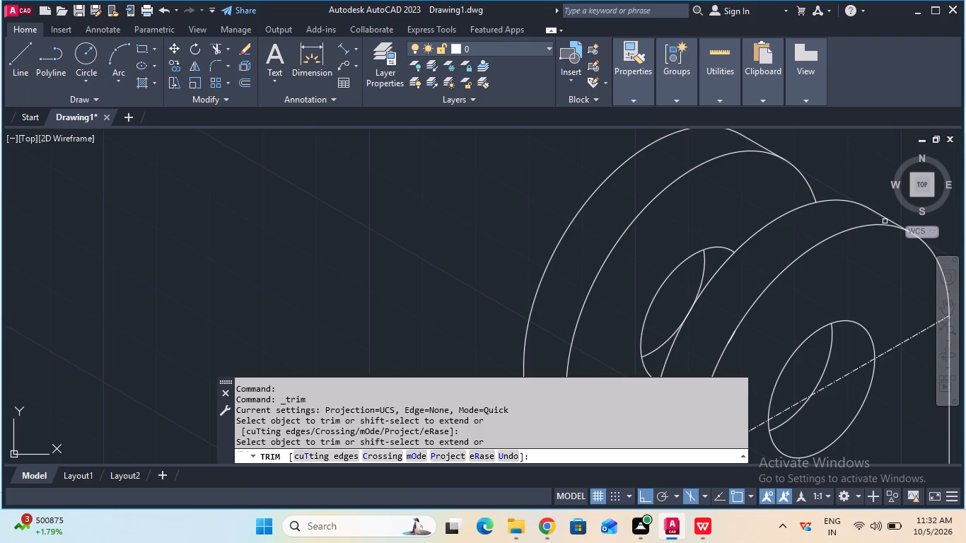
{"action": "scroll", "coordinate": [885, 221], "scroll_direction": "down", "scroll_amount": 2, "text": "ctrl"}
{"action": "key", "text": "Escape"}
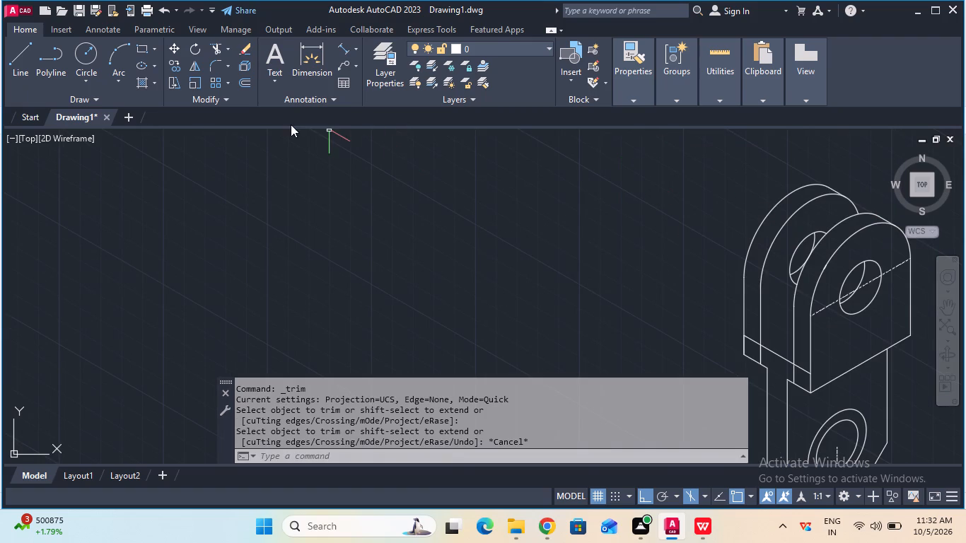
Trim the ends of the two lug inner vertical edges that extend below the sloping edge at the clevis base.
{"action": "left_click", "coordinate": [219, 51]}
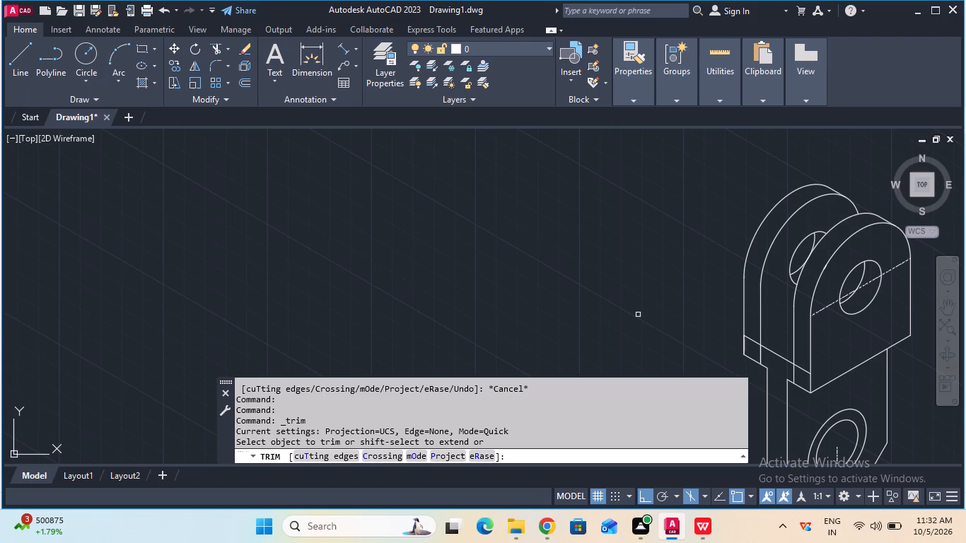
{"action": "left_click", "coordinate": [760, 356]}
{"action": "left_click", "coordinate": [761, 356]}
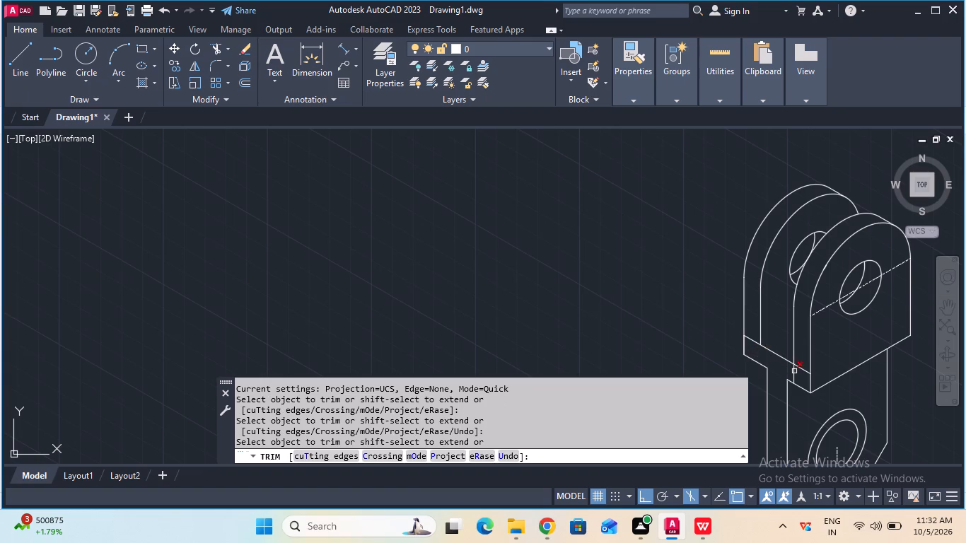
{"action": "left_click", "coordinate": [795, 372]}
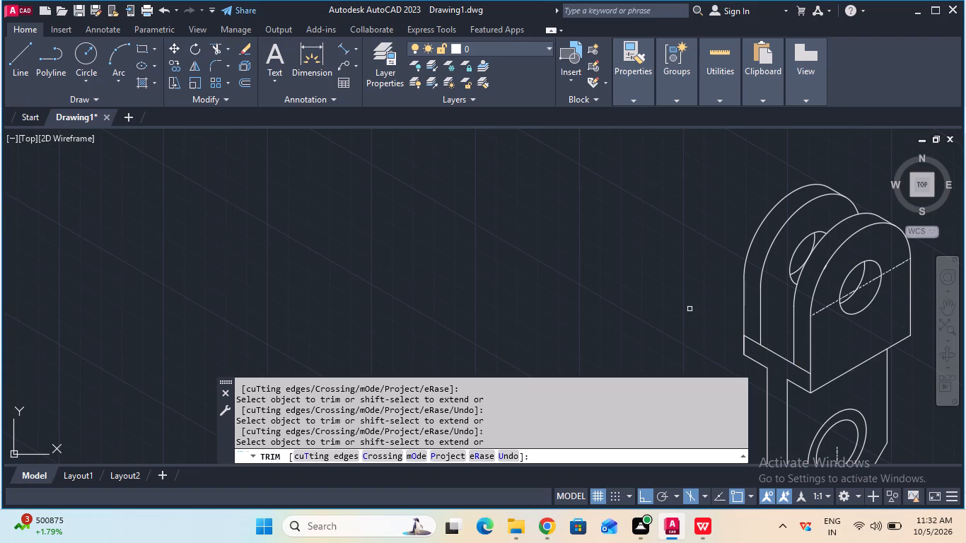
{"action": "key", "text": "Escape"}
Check the length of the shank's front-face vertical edge with an aligned dimension, without placing it.
{"action": "scroll", "coordinate": [689, 309], "scroll_direction": "down", "scroll_amount": 1, "text": "ctrl"}
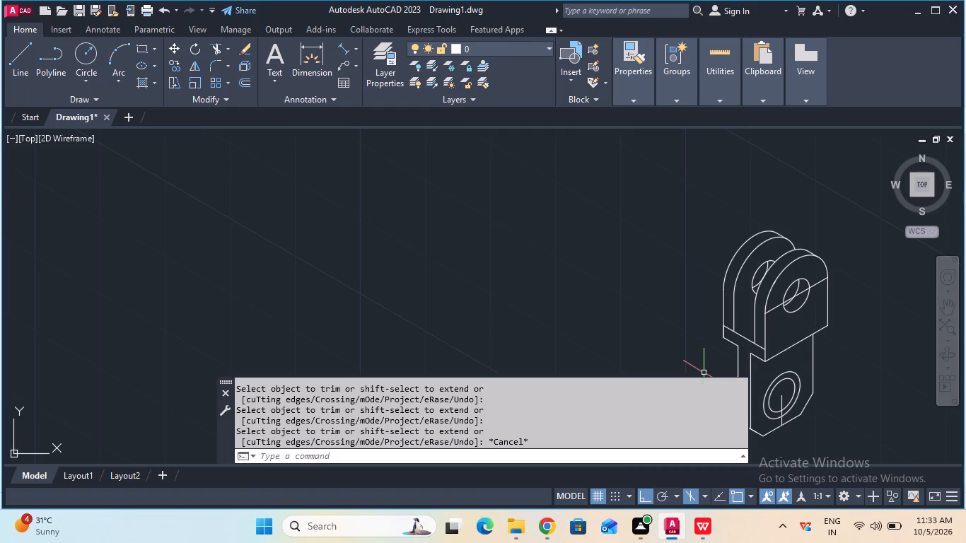
{"action": "left_click", "coordinate": [939, 305]}
{"action": "left_click_drag", "start_coordinate": [892, 317], "coordinate": [884, 312]}
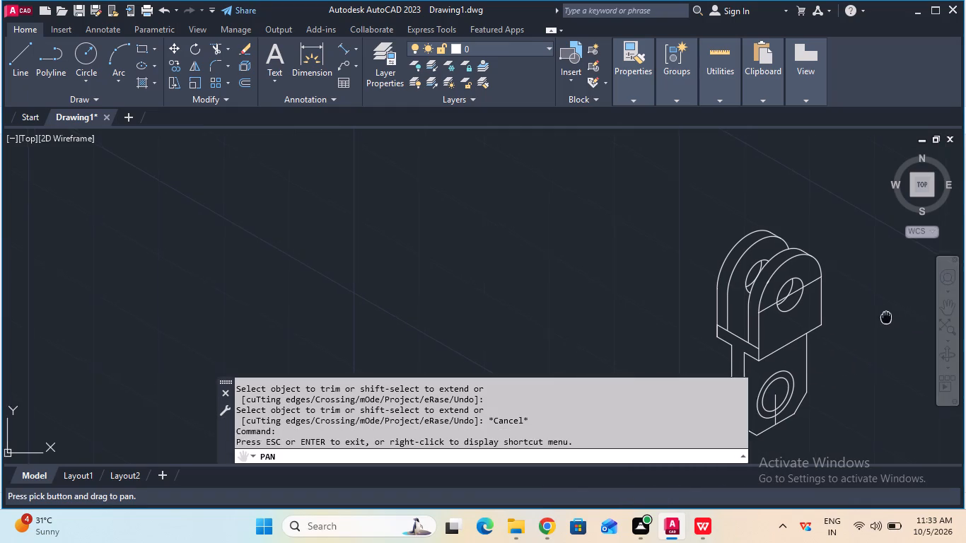
{"action": "left_click_drag", "start_coordinate": [884, 312], "coordinate": [861, 210]}
{"action": "key", "text": "Escape"}
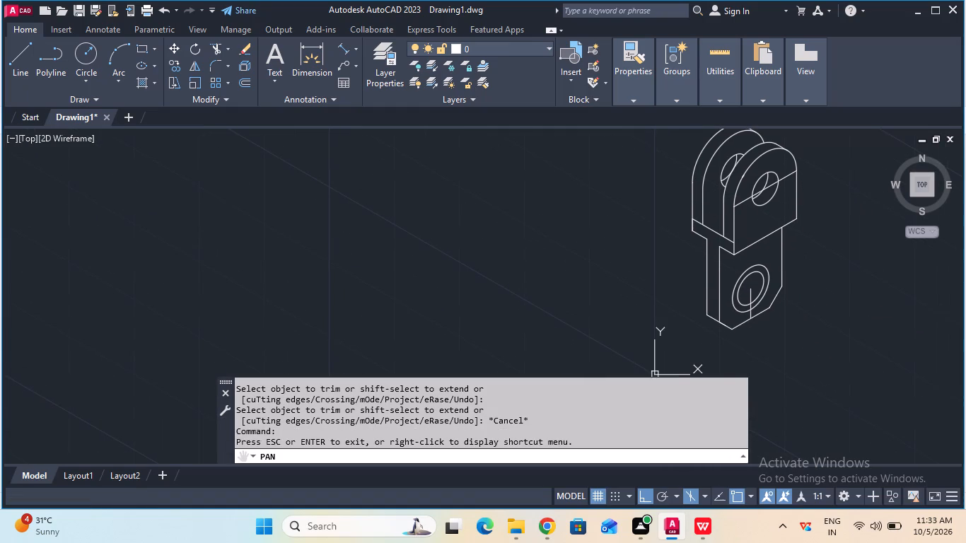
{"action": "left_click", "coordinate": [344, 47]}
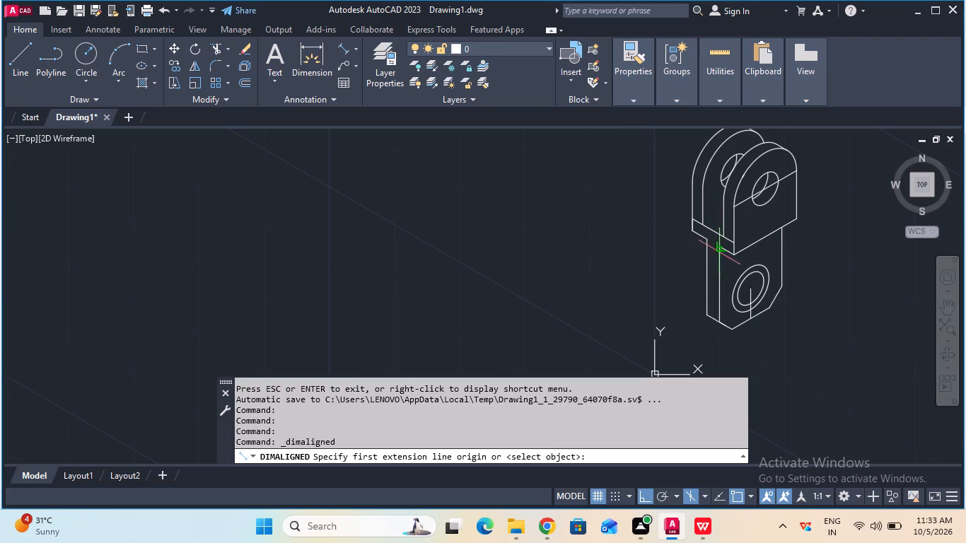
{"action": "left_click", "coordinate": [721, 251]}
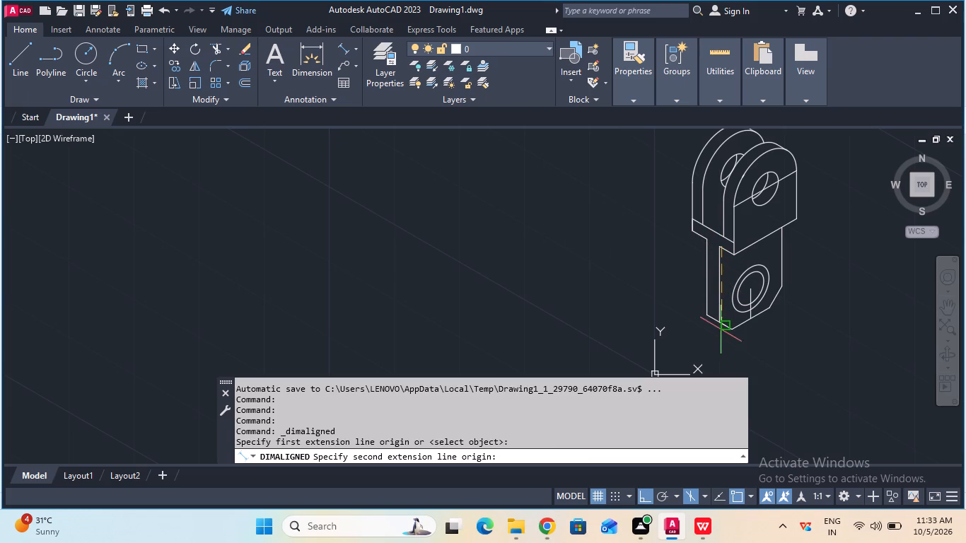
{"action": "left_click", "coordinate": [718, 320]}
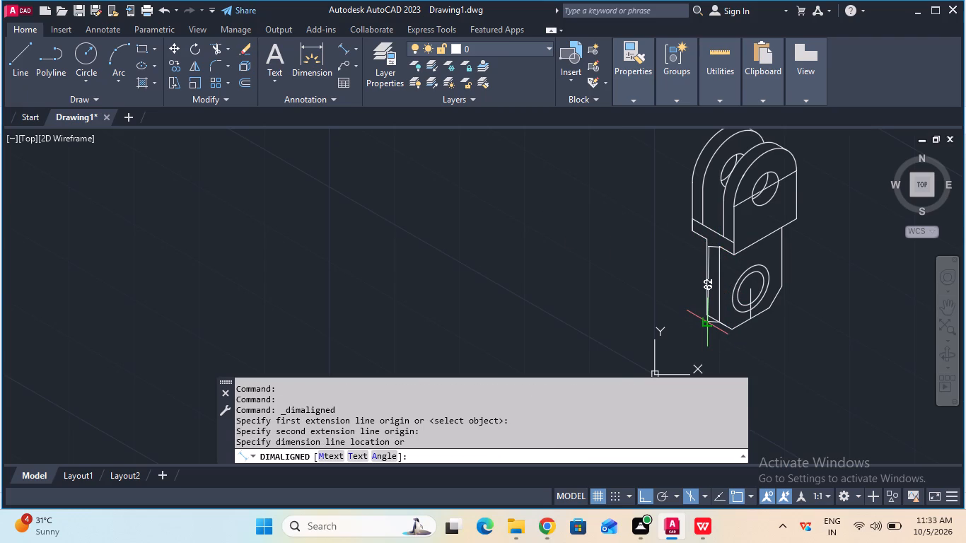
{"action": "scroll", "coordinate": [709, 319], "scroll_direction": "up", "scroll_amount": 2, "text": "ctrl"}
{"action": "scroll", "coordinate": [709, 319], "scroll_direction": "down", "scroll_amount": 1, "text": "ctrl"}
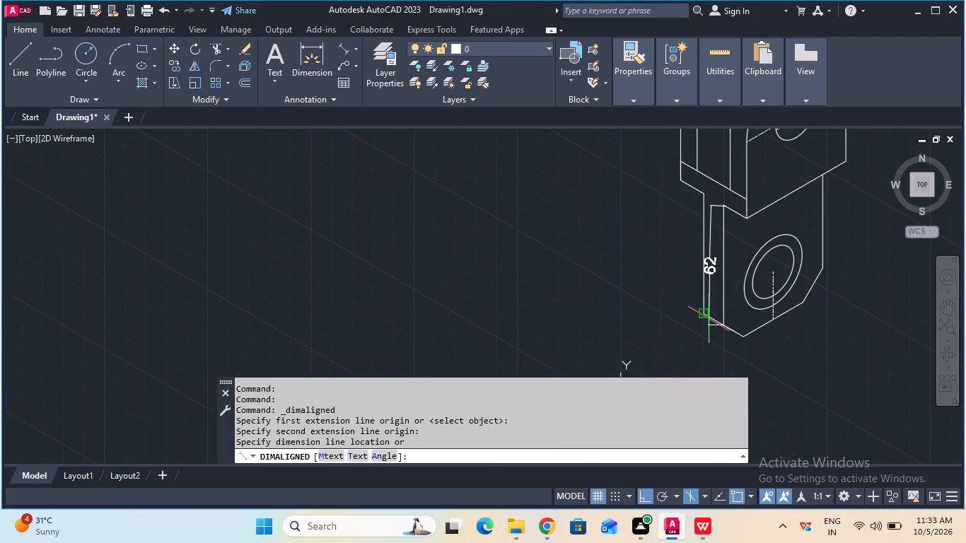
{"action": "key", "text": "Escape"}
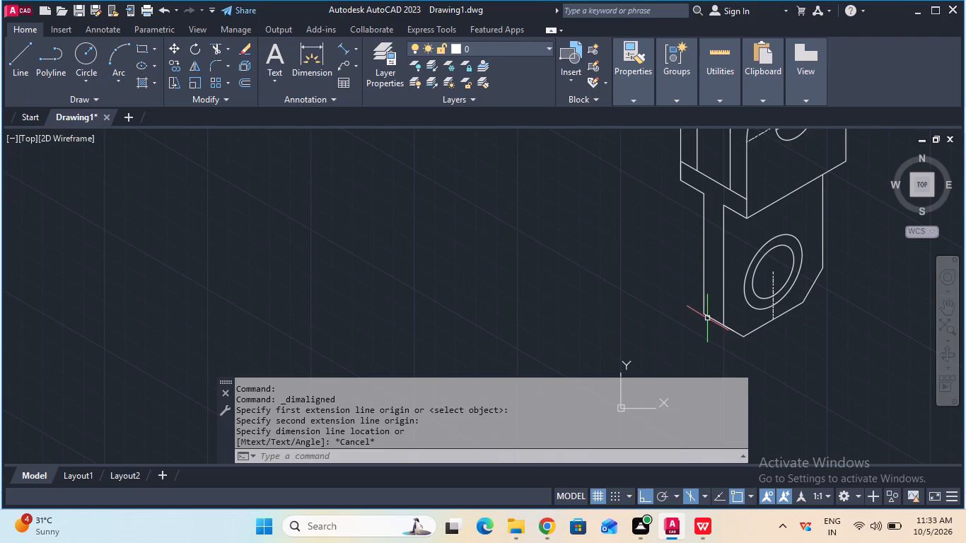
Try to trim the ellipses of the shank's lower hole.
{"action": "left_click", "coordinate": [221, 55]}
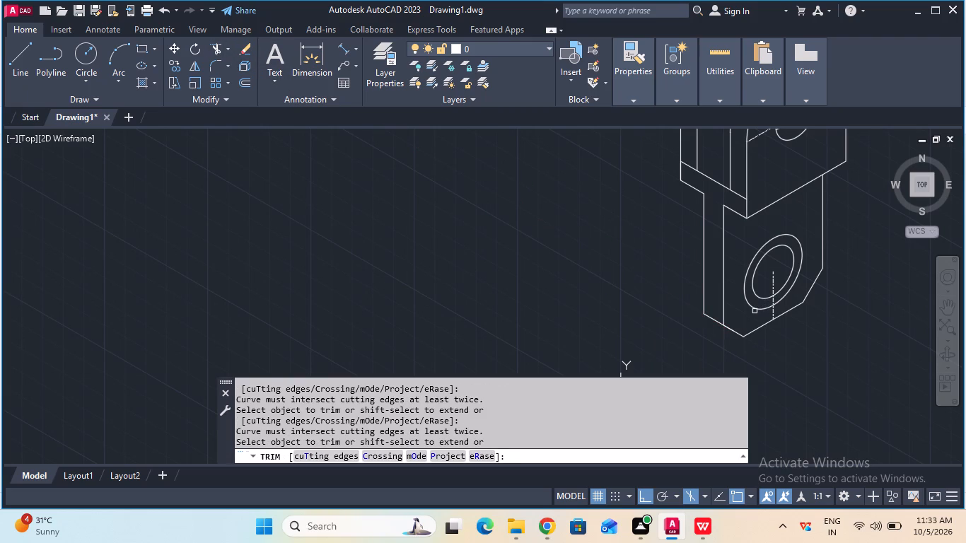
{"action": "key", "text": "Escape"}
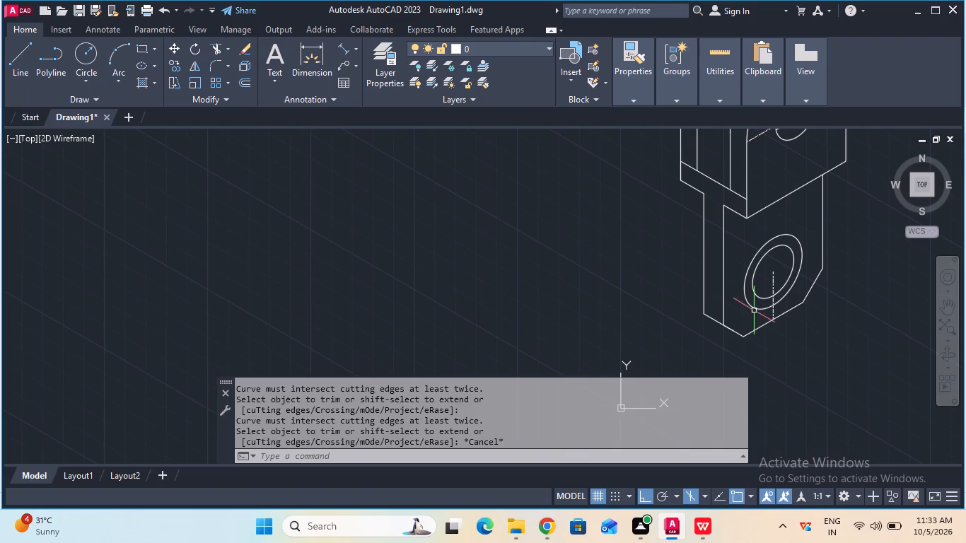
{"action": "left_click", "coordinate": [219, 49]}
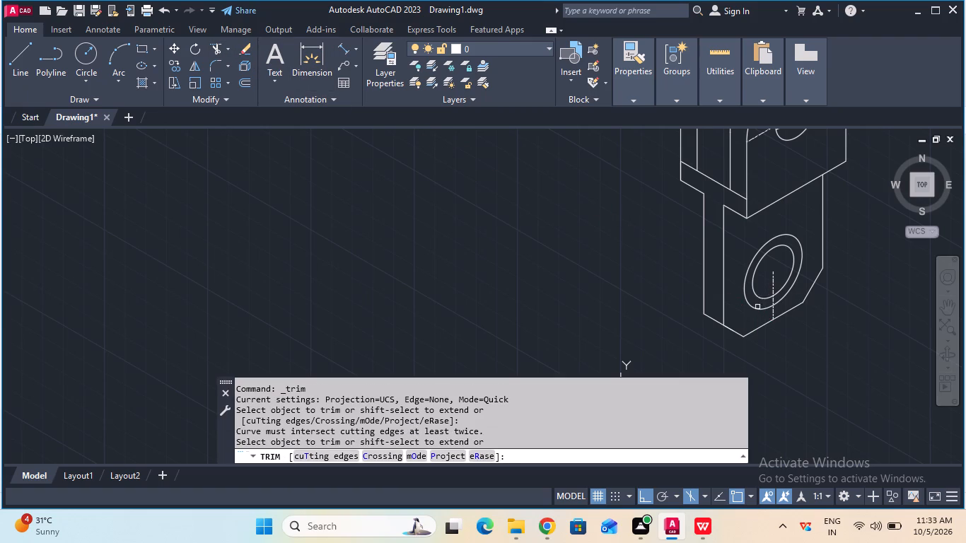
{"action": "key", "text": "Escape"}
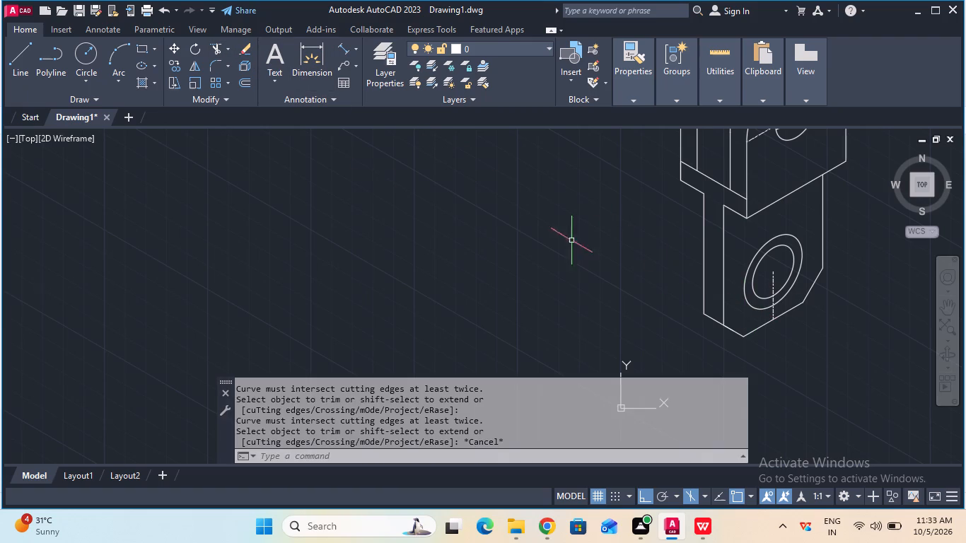
Erase both concentric ellipses of the hole in the lower shank.
{"action": "left_click", "coordinate": [244, 50]}
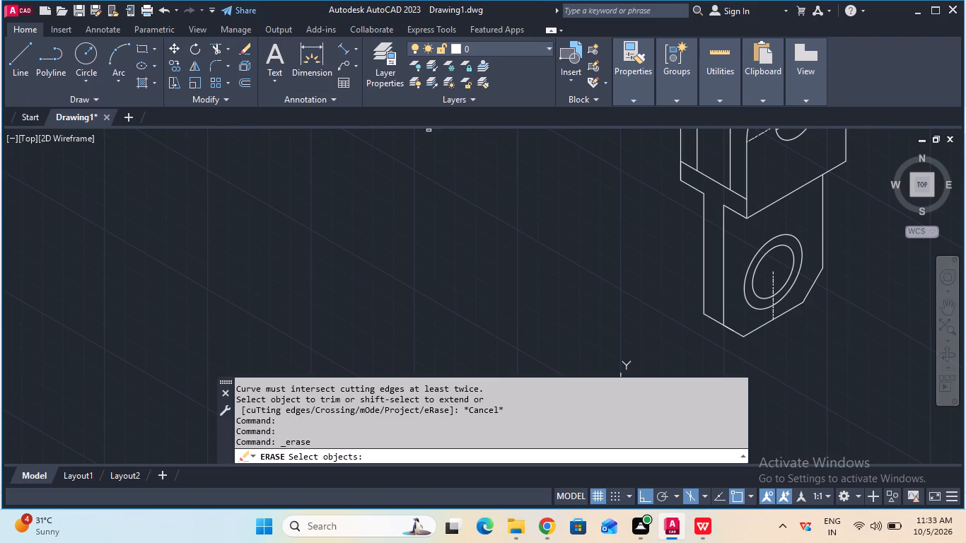
{"action": "left_click", "coordinate": [749, 276]}
{"action": "left_click", "coordinate": [745, 276]}
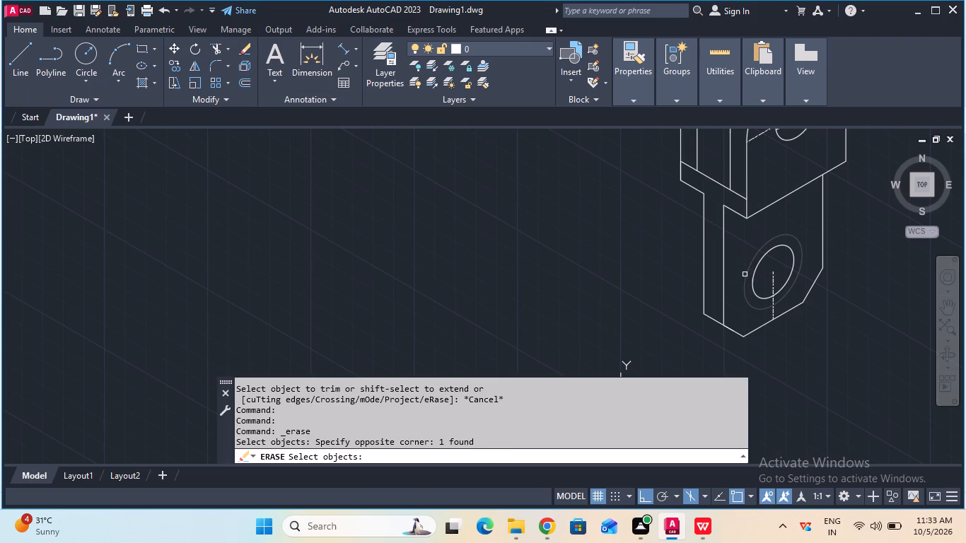
{"action": "left_click", "coordinate": [755, 278]}
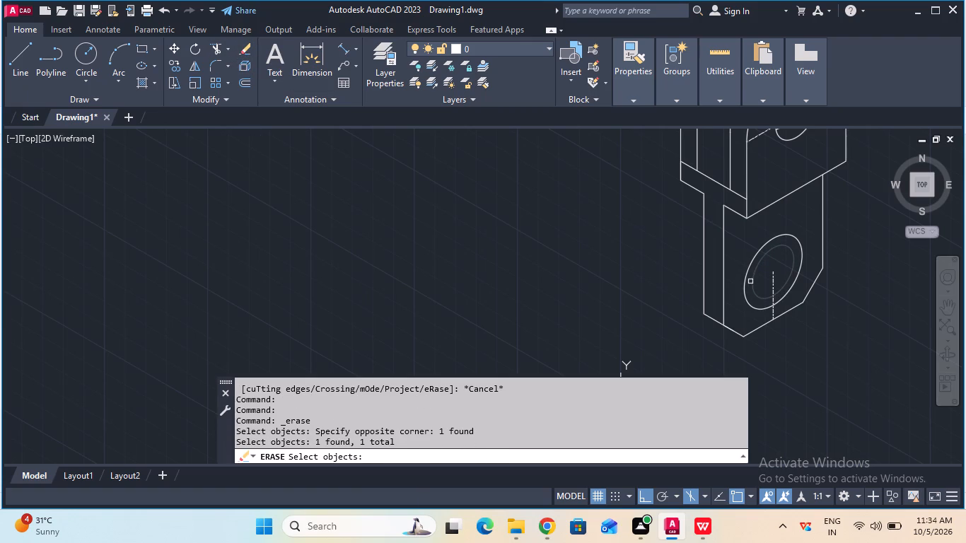
{"action": "key", "text": "Return"}
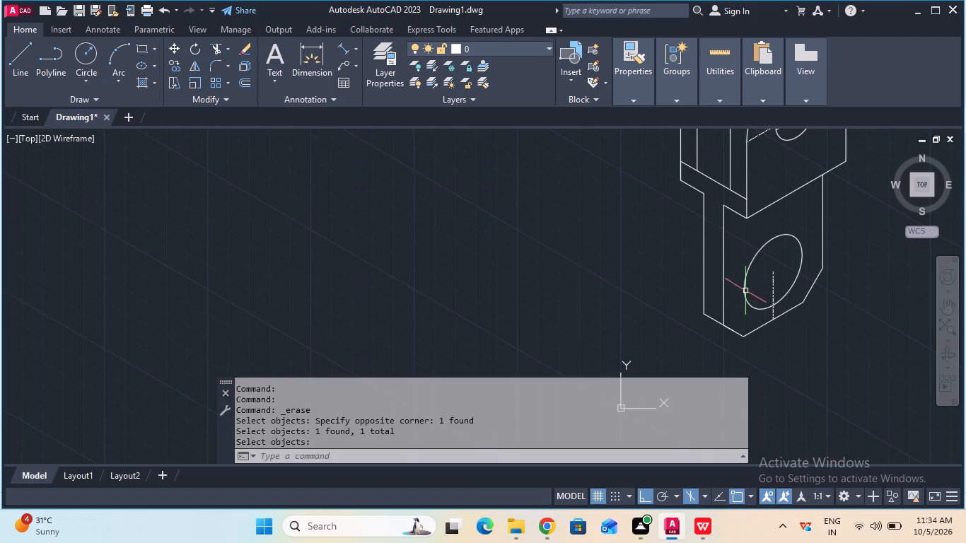
{"action": "left_click", "coordinate": [248, 50]}
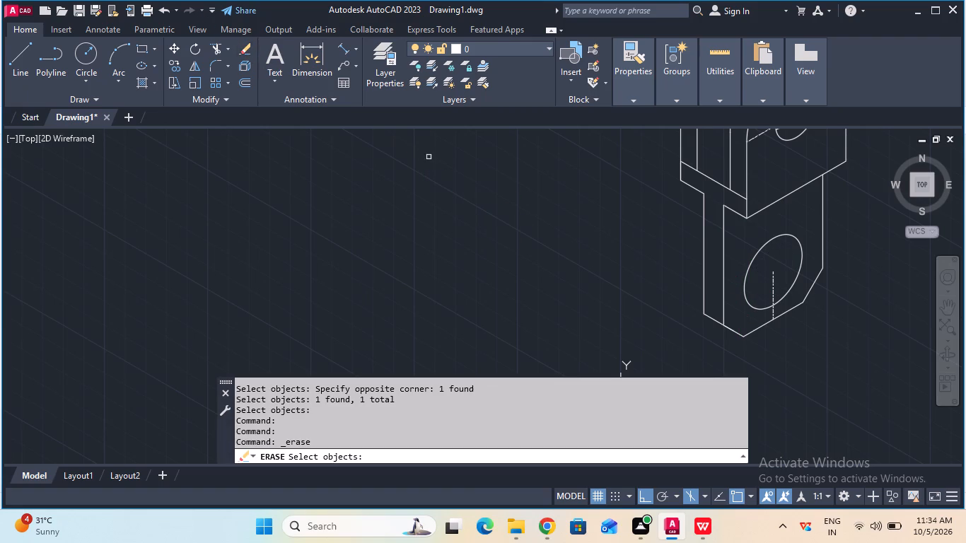
{"action": "left_click", "coordinate": [752, 308]}
{"action": "key", "text": "Return"}
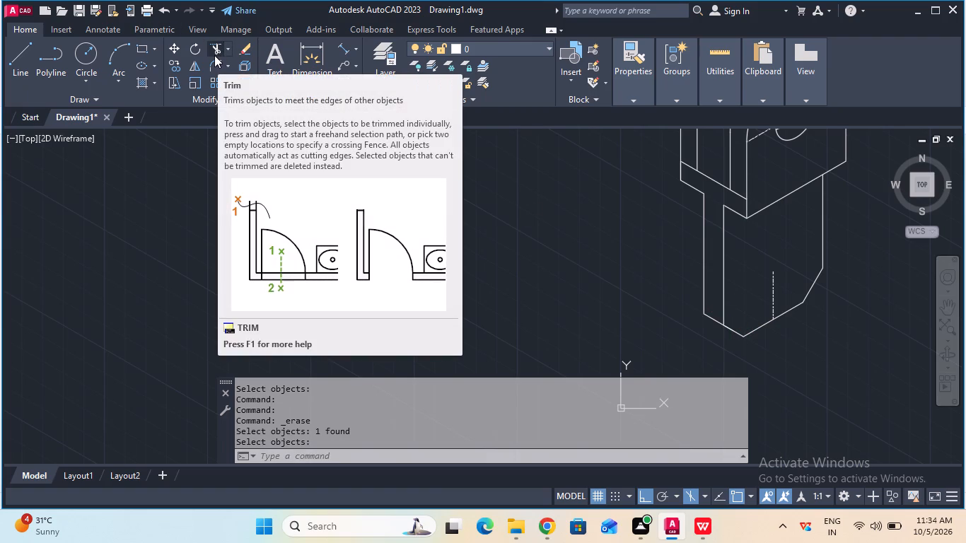
Use Trim to remove the shank's bottom edges, slanted corner edge and dash-dot centre line, leaving its three vertical edges.
{"action": "left_click", "coordinate": [214, 55]}
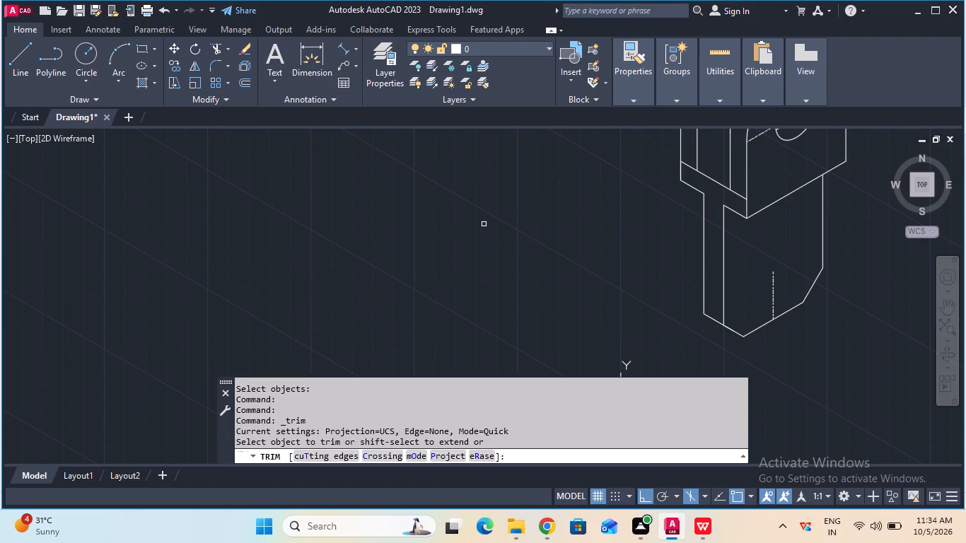
{"action": "left_click", "coordinate": [734, 331]}
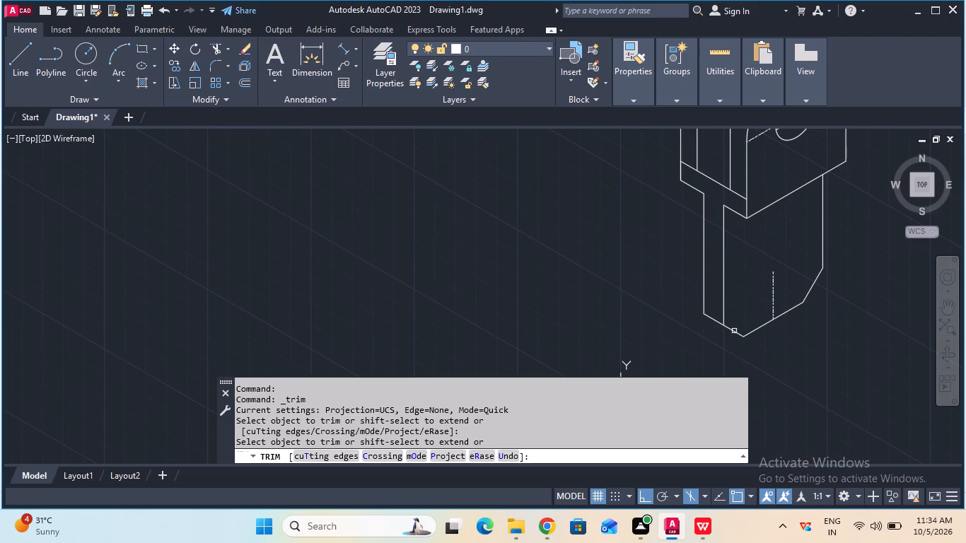
{"action": "left_click", "coordinate": [734, 331]}
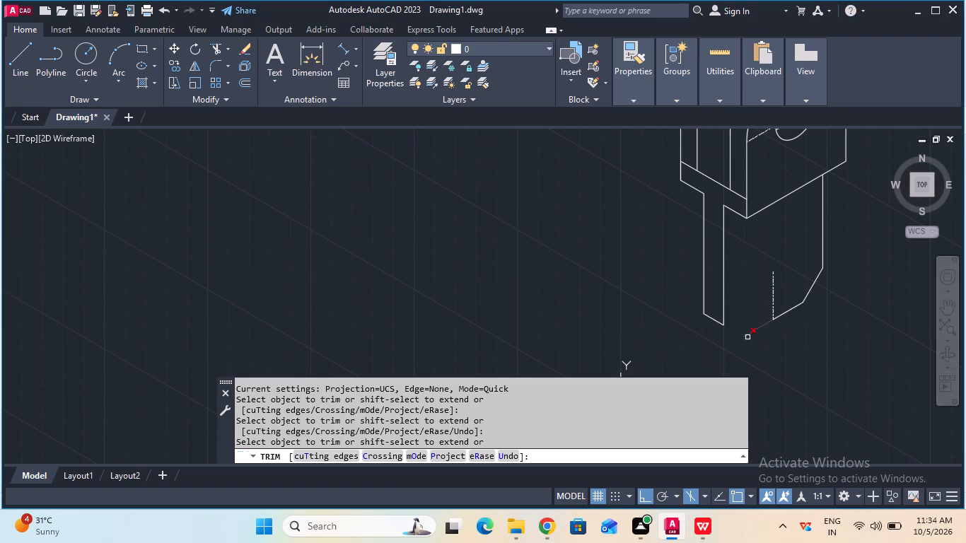
{"action": "left_click", "coordinate": [747, 334]}
{"action": "left_click", "coordinate": [788, 310]}
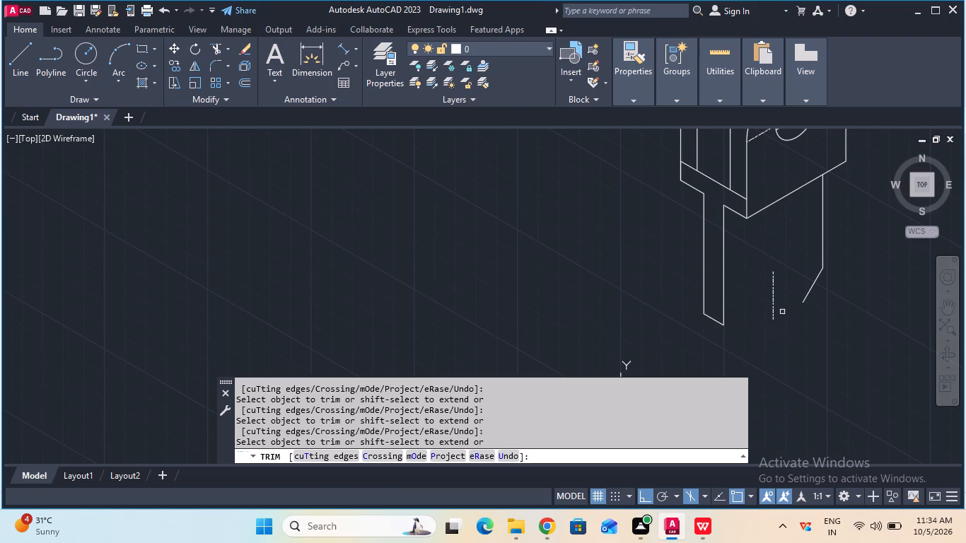
{"action": "left_click", "coordinate": [774, 313]}
{"action": "left_click", "coordinate": [804, 301]}
{"action": "key", "text": "Escape"}
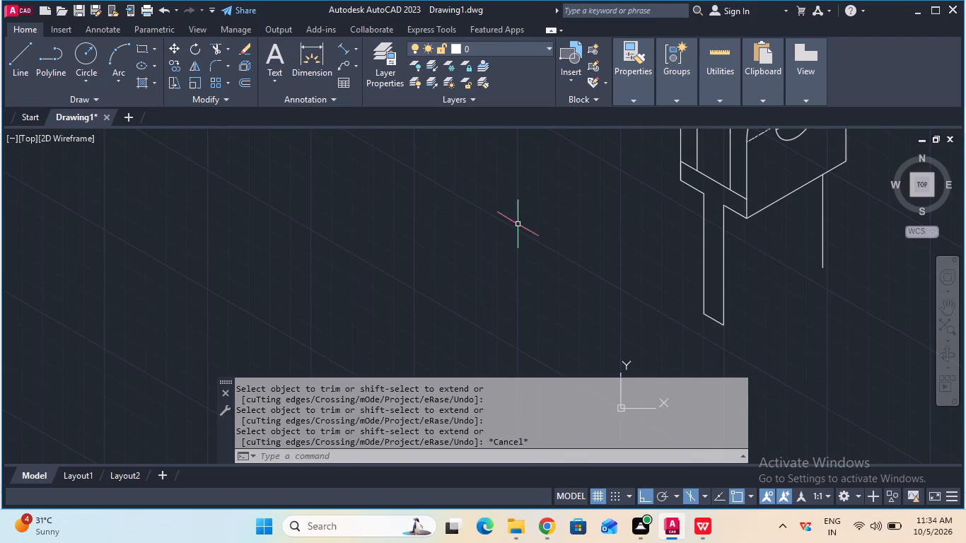
{"action": "left_click", "coordinate": [217, 53]}
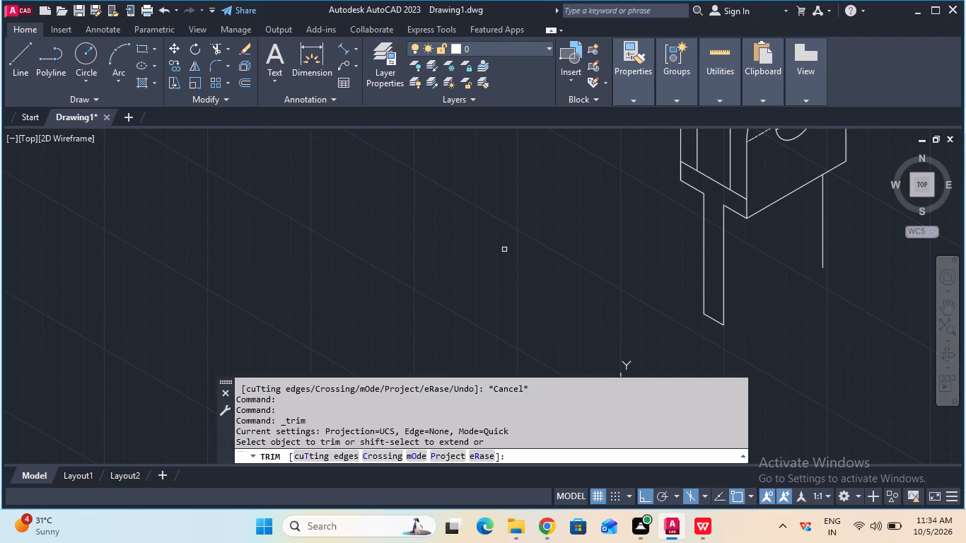
{"action": "left_click", "coordinate": [714, 319]}
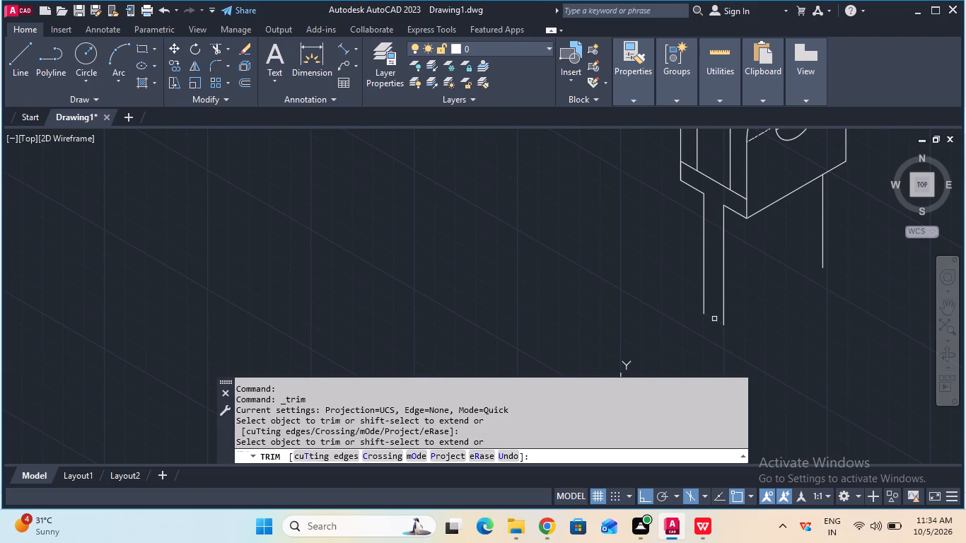
{"action": "key", "text": "Escape"}
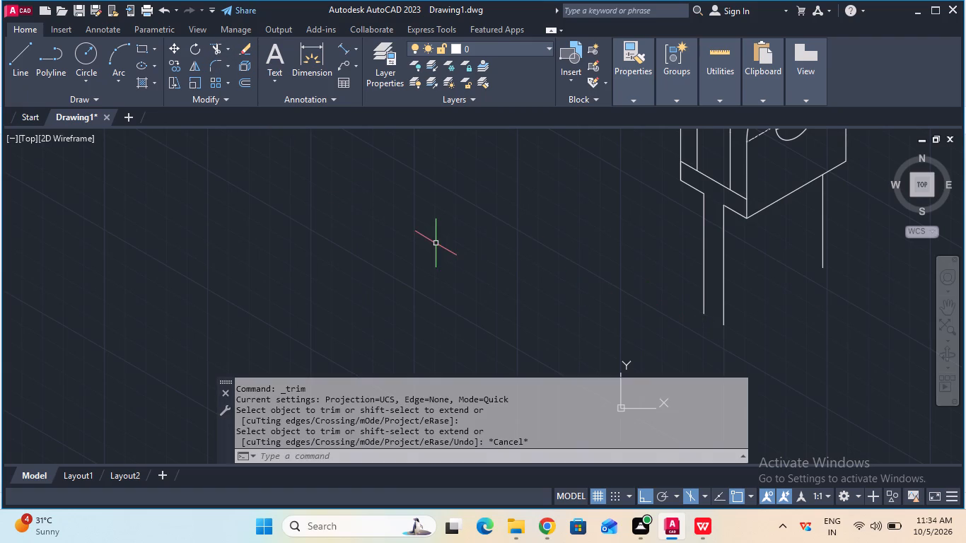
Lengthen the shank's middle and right vertical edges downward with a 13 mm line from each lower end.
{"action": "left_click", "coordinate": [16, 68]}
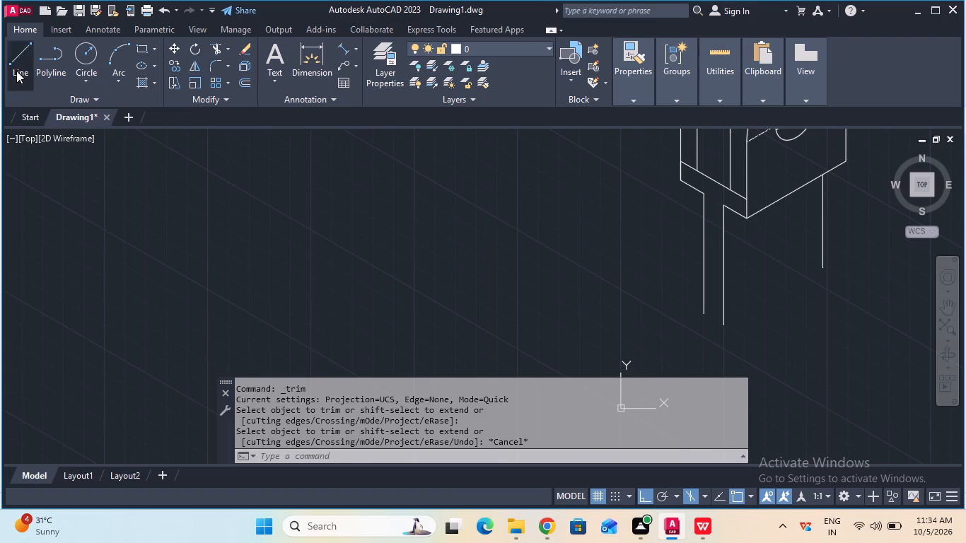
{"action": "left_click", "coordinate": [723, 323]}
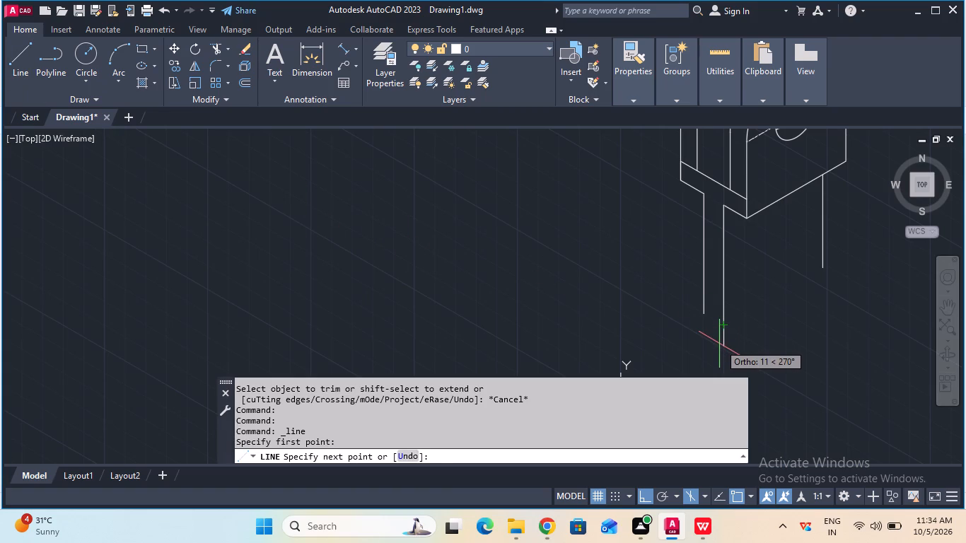
{"action": "type", "text": "13"}
{"action": "key", "text": "Return"}
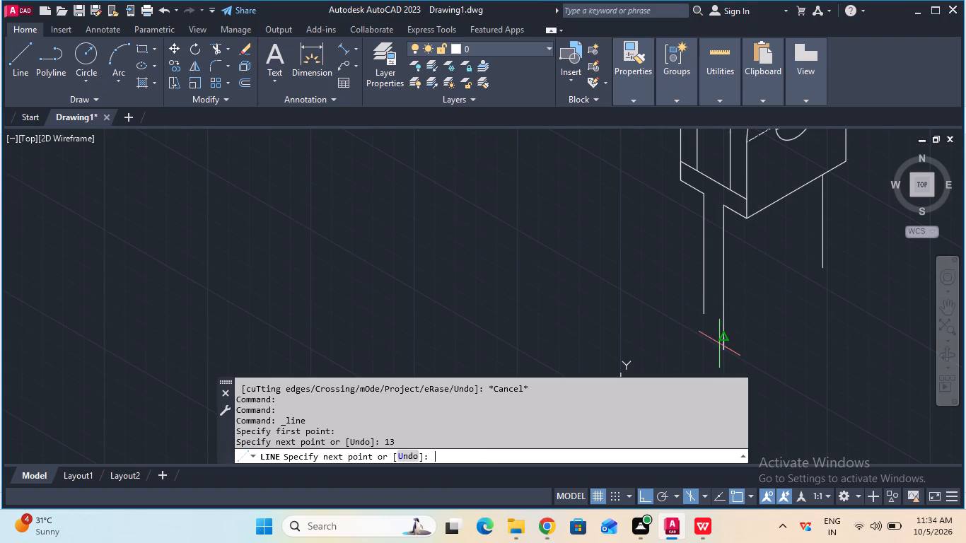
{"action": "key", "text": "Escape"}
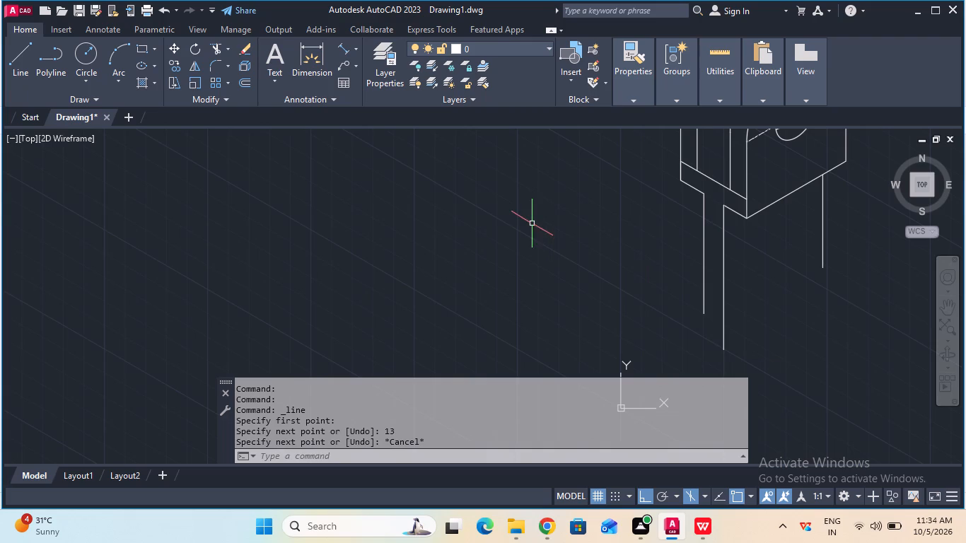
{"action": "left_click", "coordinate": [23, 76]}
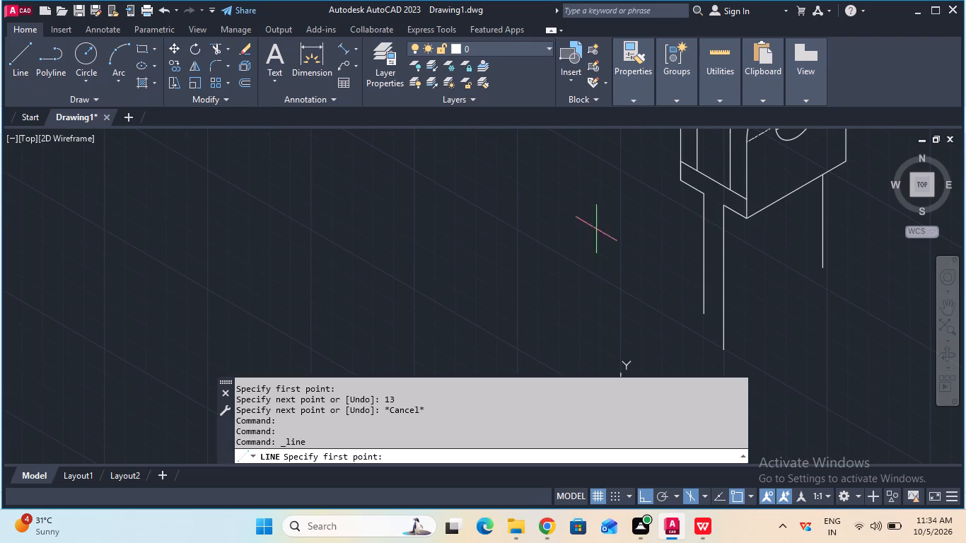
{"action": "left_click", "coordinate": [823, 271]}
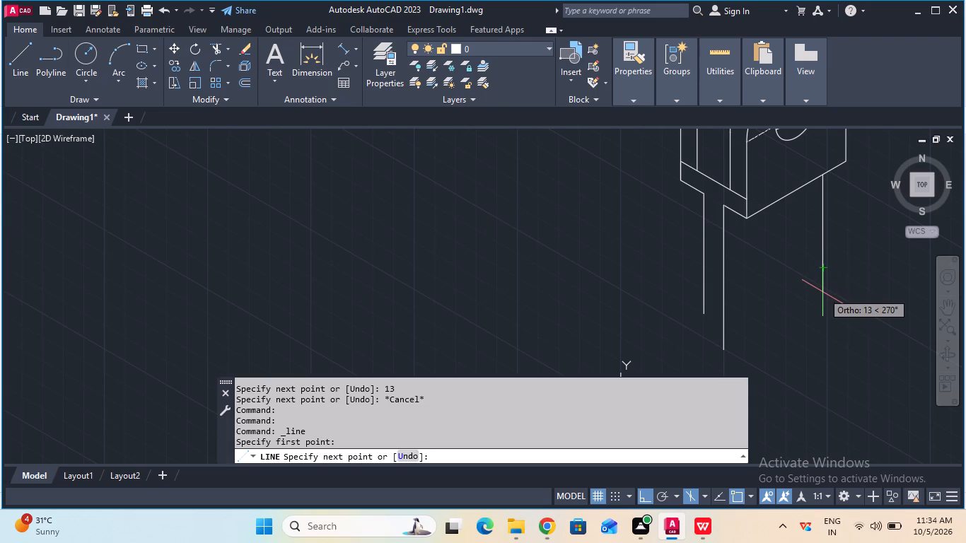
{"action": "type", "text": "13"}
{"action": "key", "text": "Return"}
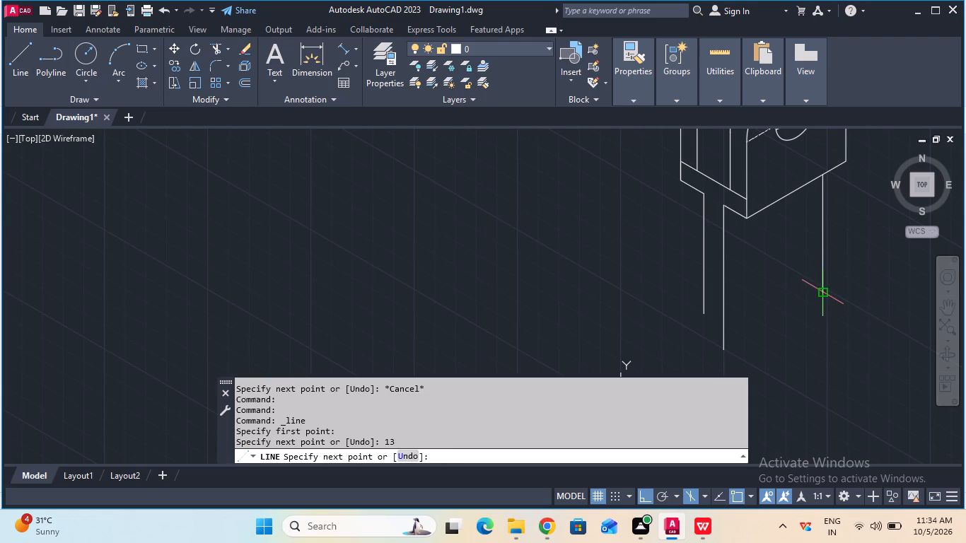
{"action": "key", "text": "Escape"}
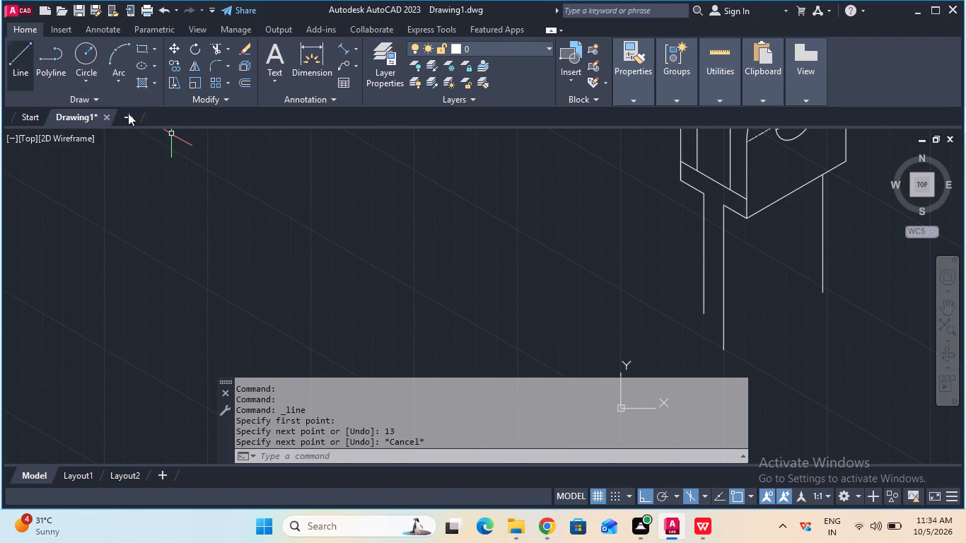
Draw the shank's short bottom edge as a 12 mm isometric line from the middle vertical edge's lower end toward the left edge.
{"action": "left_click", "coordinate": [24, 66]}
{"action": "left_click", "coordinate": [723, 349]}
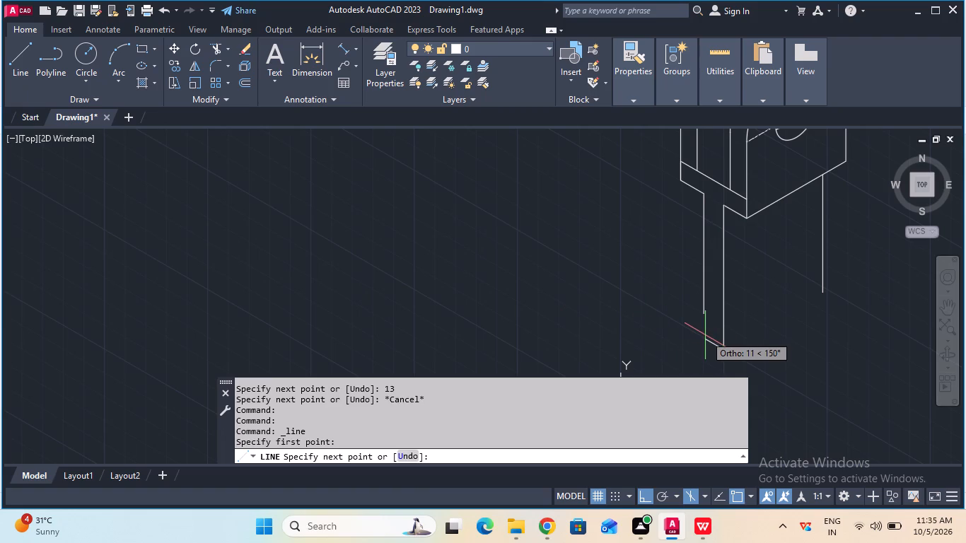
{"action": "type", "text": "12"}
{"action": "key", "text": "Return"}
{"action": "key", "text": "Escape"}
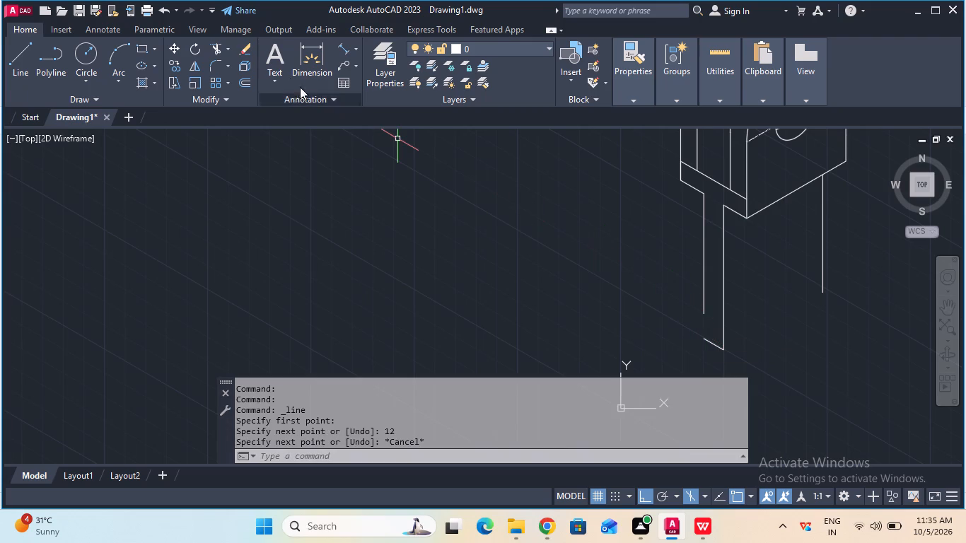
Extend the shank's left vertical edge down to the short bottom edge.
{"action": "left_click", "coordinate": [228, 45]}
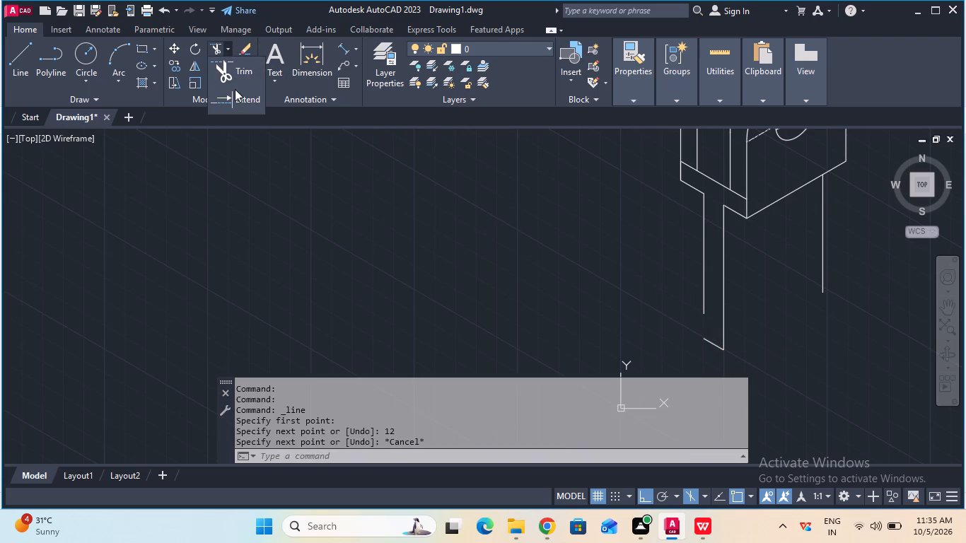
{"action": "left_click", "coordinate": [235, 89]}
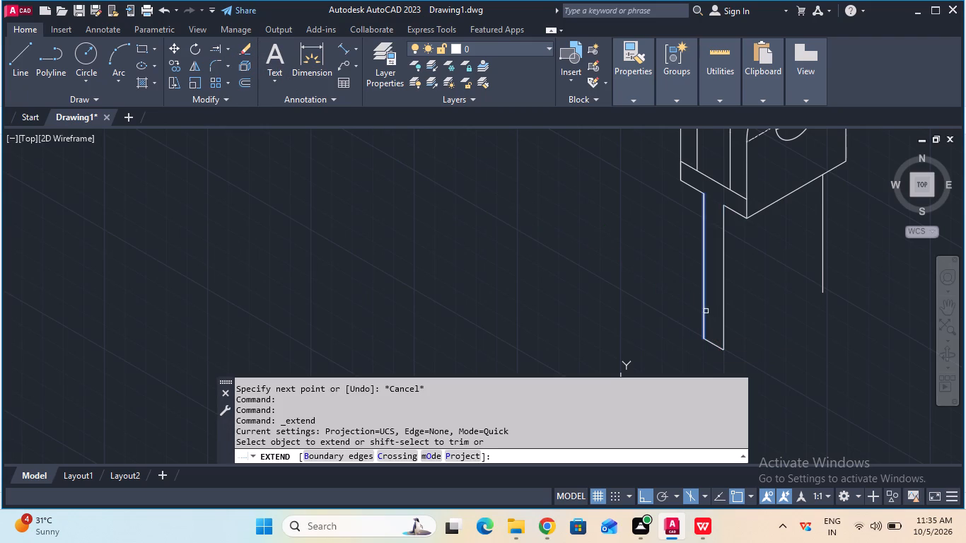
{"action": "left_click", "coordinate": [704, 310]}
{"action": "key", "text": "Escape"}
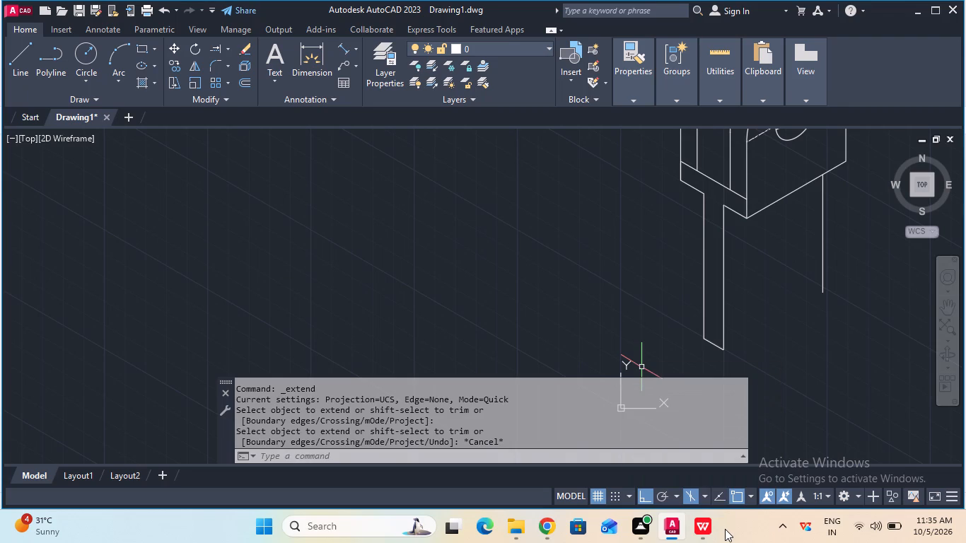
Draw a 12 mm vertical line downward from the lower end of the shank's middle vertical edge.
{"action": "left_click", "coordinate": [941, 308]}
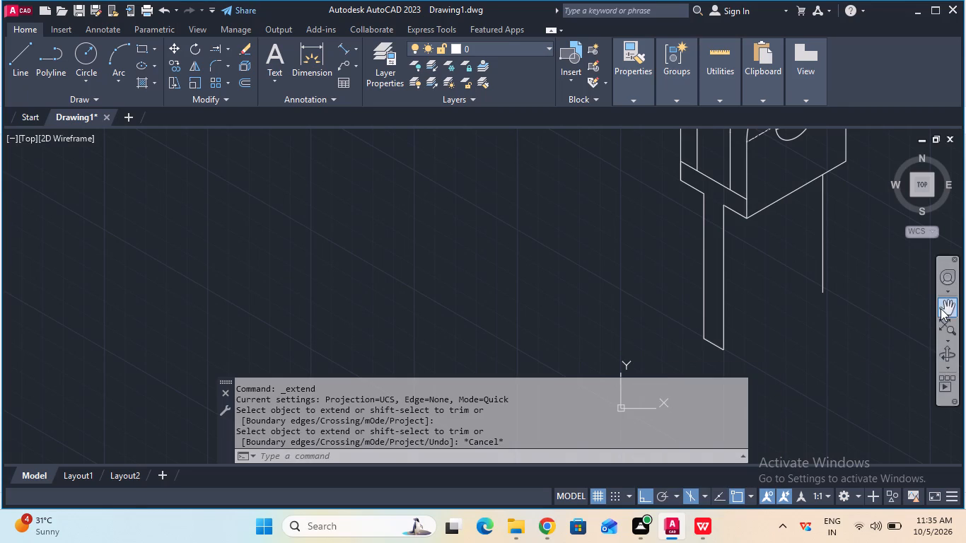
{"action": "left_click_drag", "start_coordinate": [884, 339], "coordinate": [873, 293]}
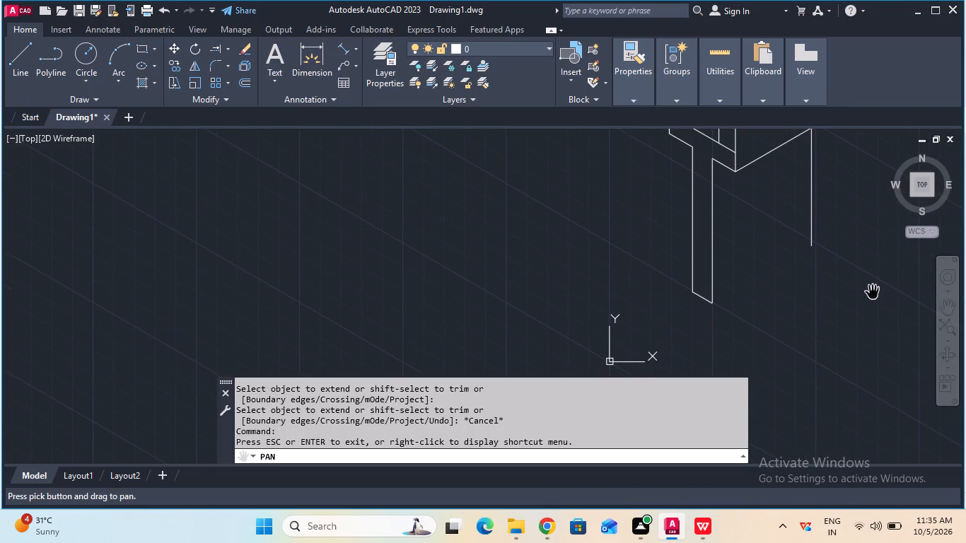
{"action": "key", "text": "Escape"}
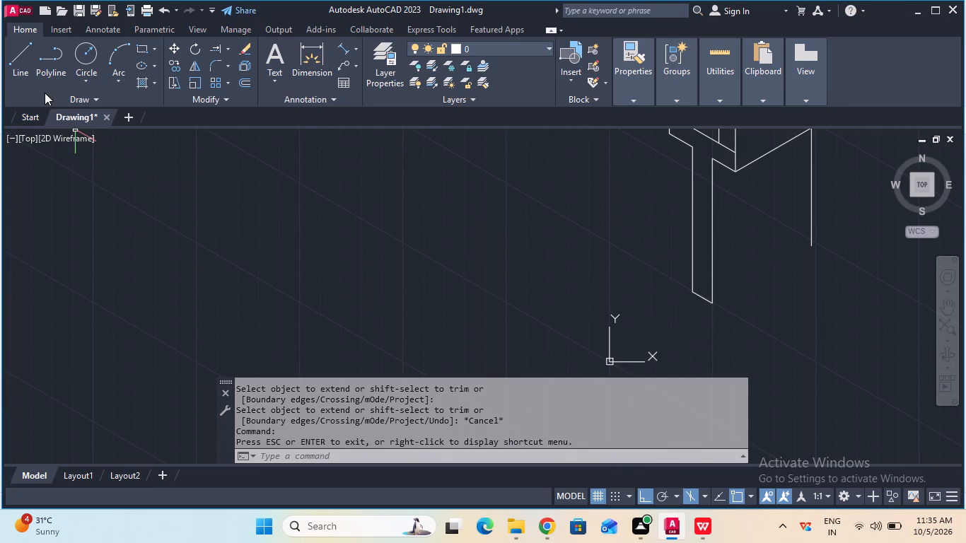
{"action": "left_click", "coordinate": [28, 73]}
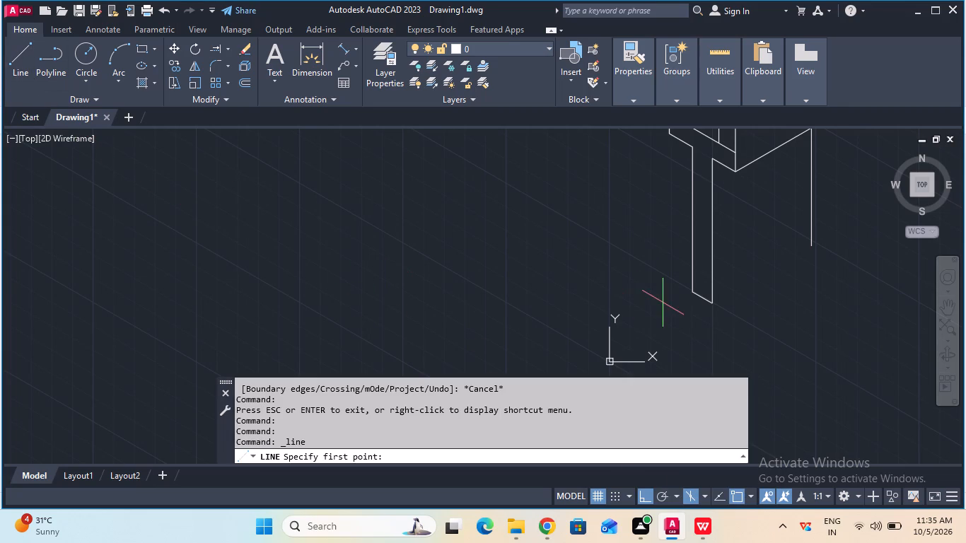
{"action": "left_click", "coordinate": [714, 305]}
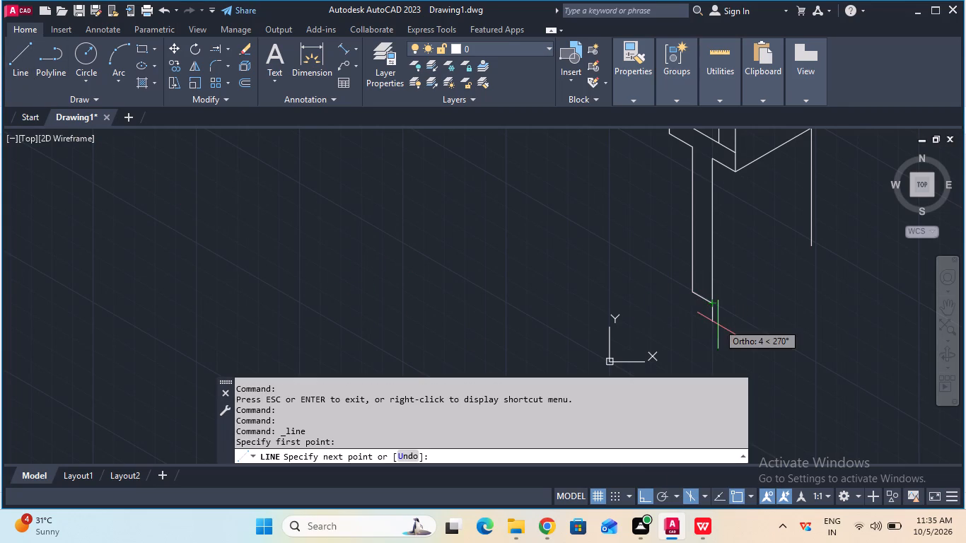
{"action": "type", "text": "12"}
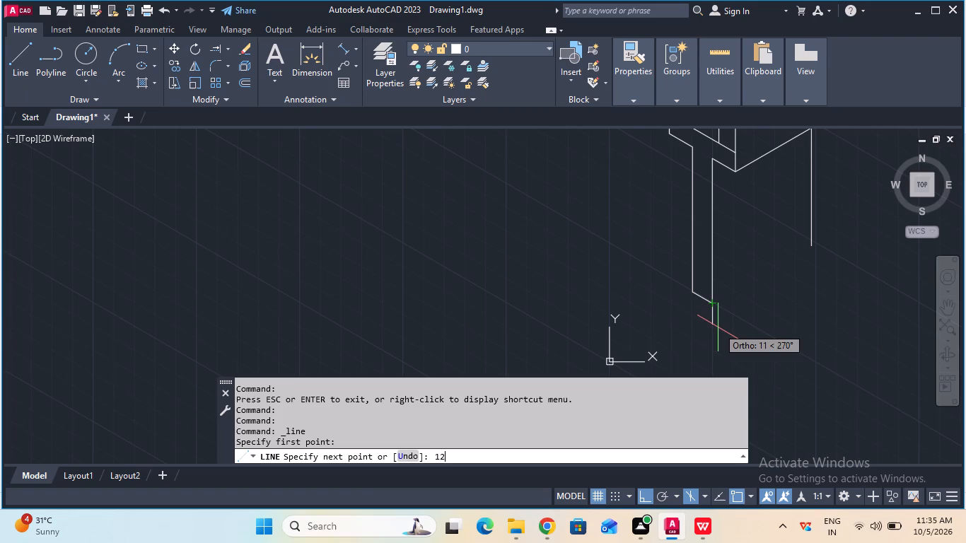
{"action": "key", "text": "Return"}
{"action": "key", "text": "Escape"}
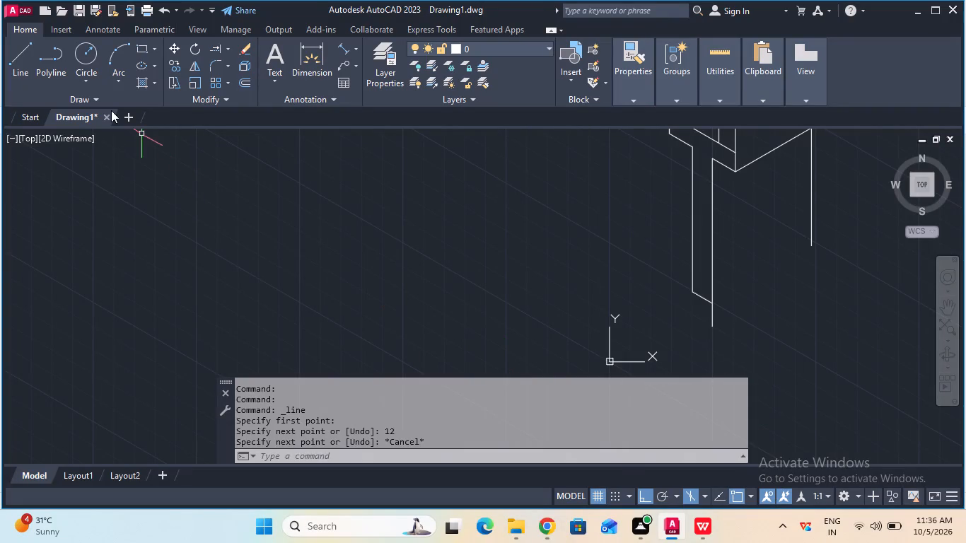
Switch to the top isoplane and draw a 60 mm bottom edge from the middle edge's new lower end toward the right vertical edge.
{"action": "left_click", "coordinate": [21, 64]}
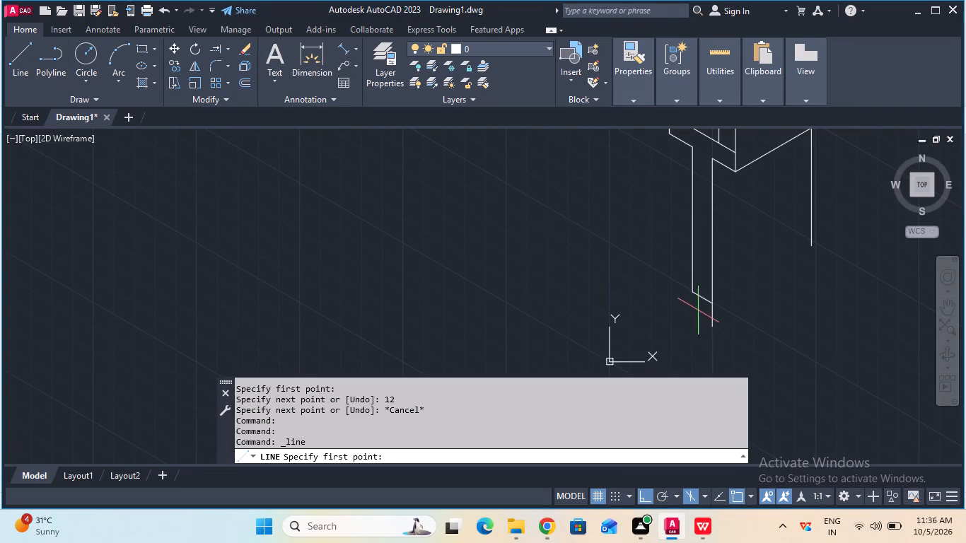
{"action": "left_click", "coordinate": [709, 325]}
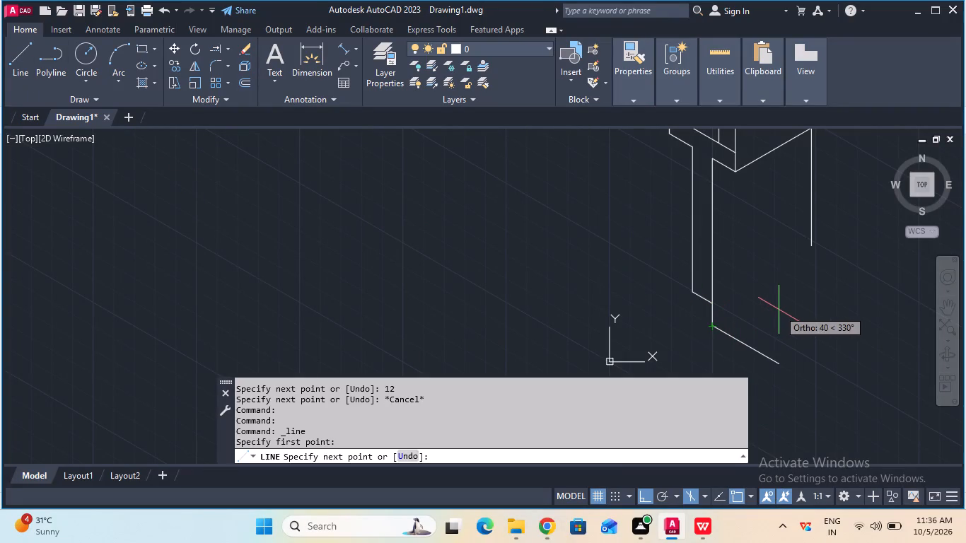
{"action": "key", "text": "F5"}
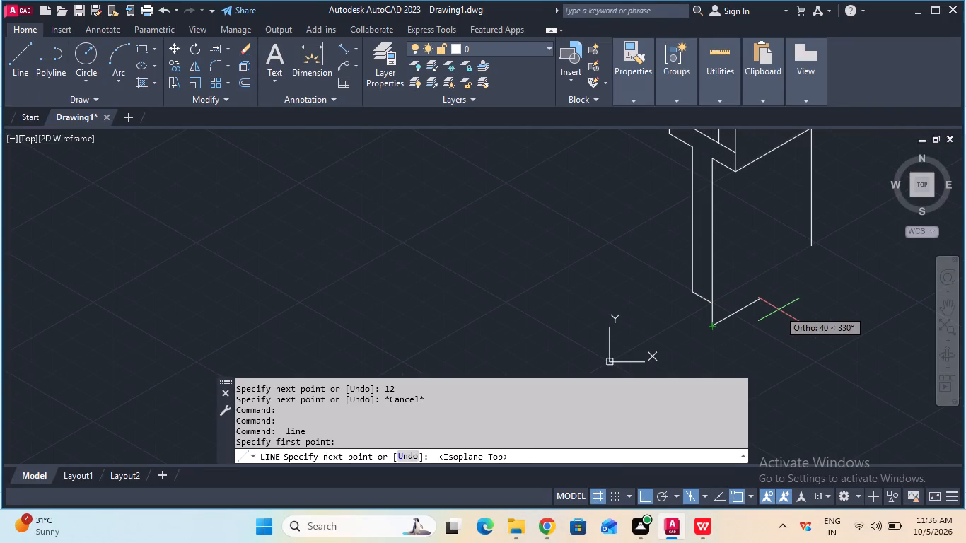
{"action": "key", "text": "6"}
{"action": "key", "text": "0"}
{"action": "key", "text": "Return"}
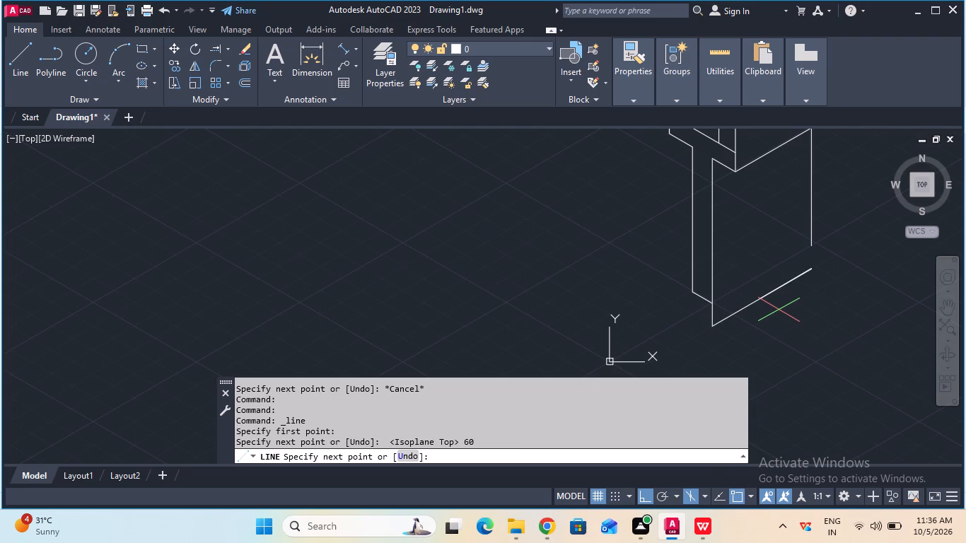
{"action": "key", "text": "Escape"}
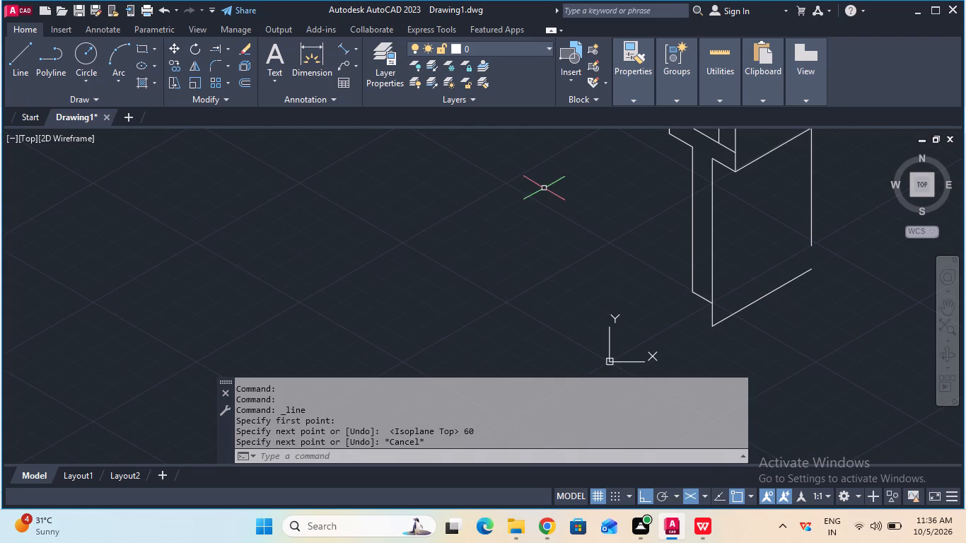
Extend the shank's right vertical edge down to the 60 mm bottom edge.
{"action": "left_click", "coordinate": [218, 47]}
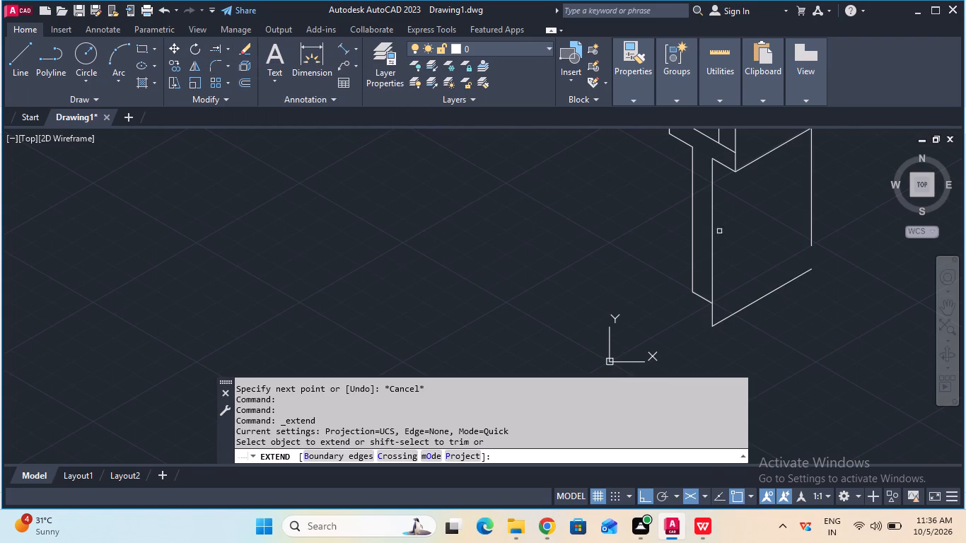
{"action": "left_click", "coordinate": [810, 240]}
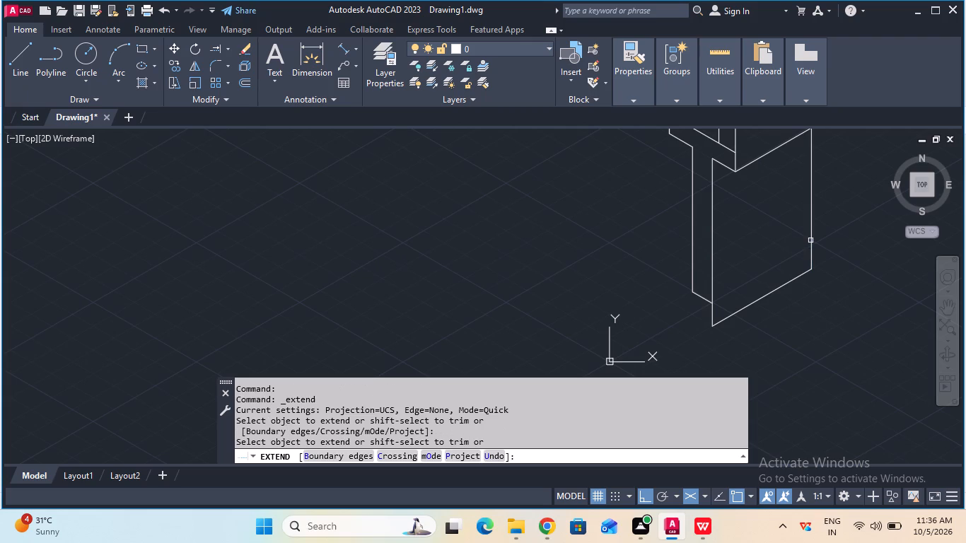
{"action": "key", "text": "Escape"}
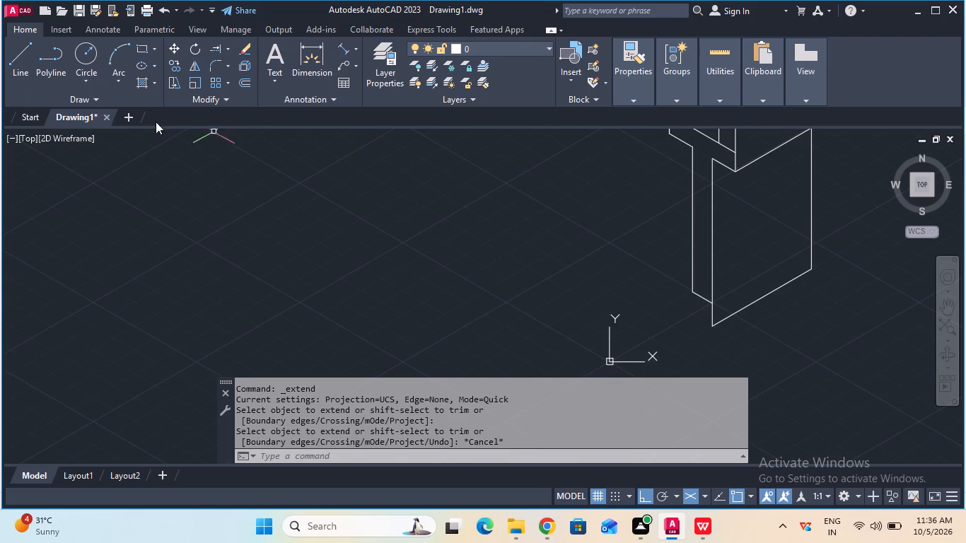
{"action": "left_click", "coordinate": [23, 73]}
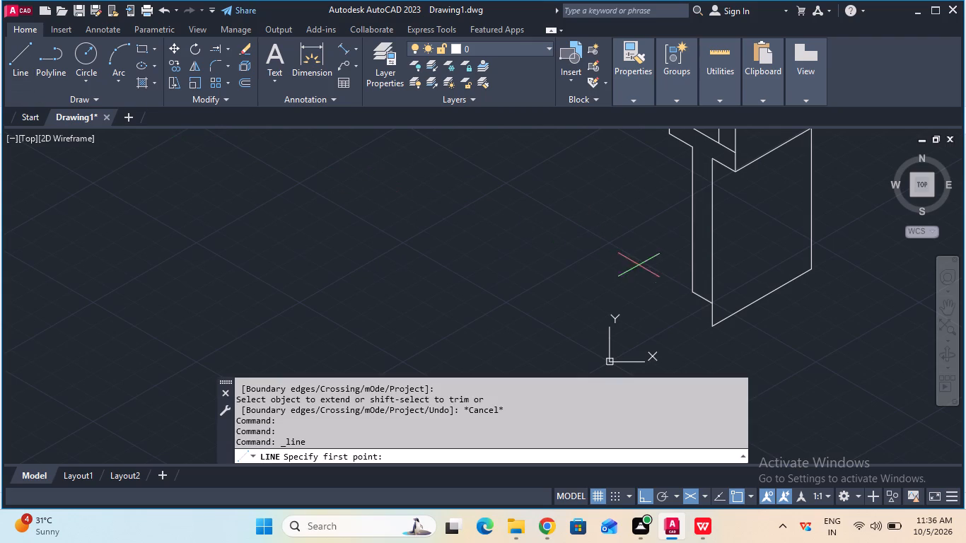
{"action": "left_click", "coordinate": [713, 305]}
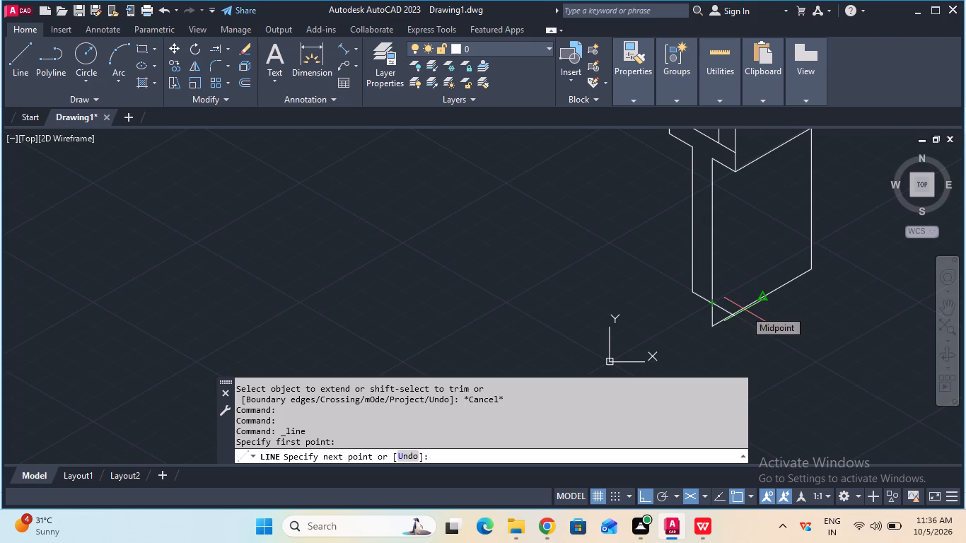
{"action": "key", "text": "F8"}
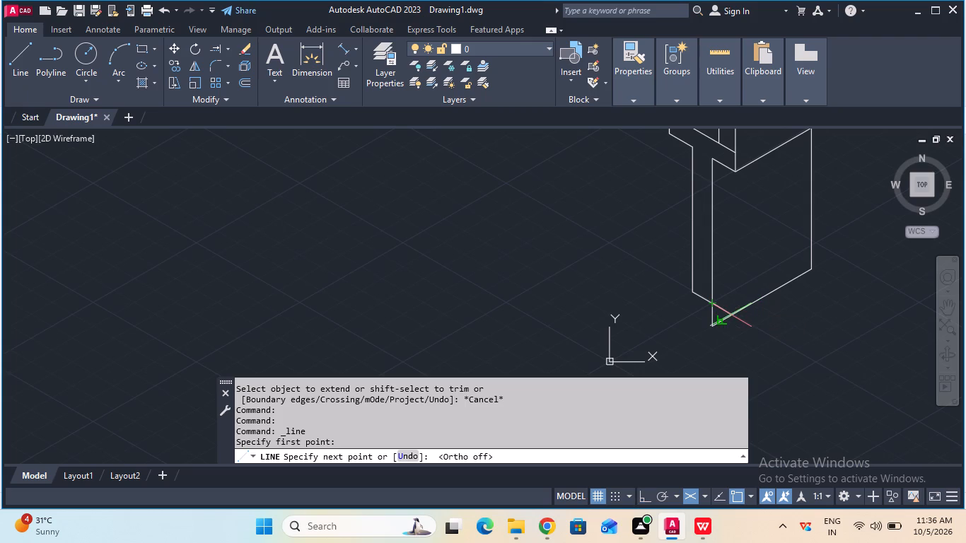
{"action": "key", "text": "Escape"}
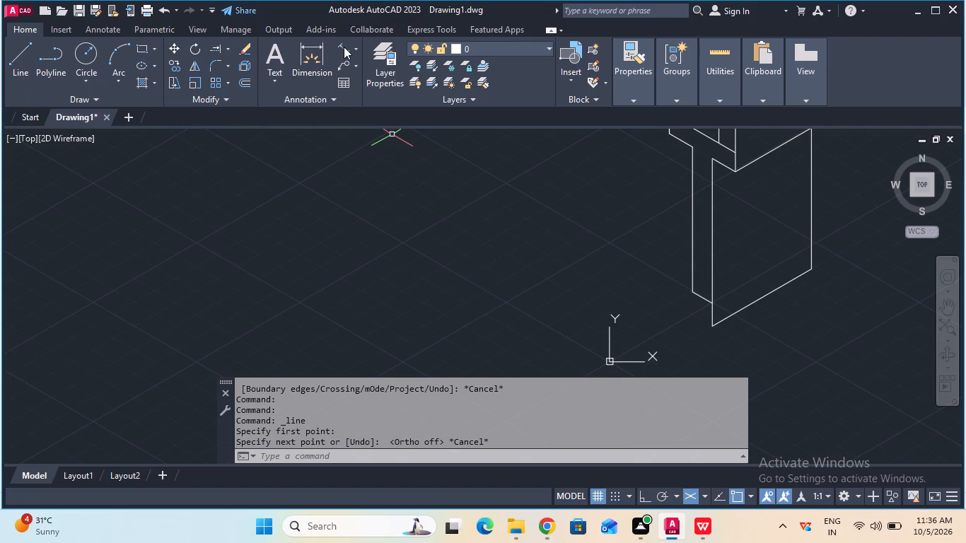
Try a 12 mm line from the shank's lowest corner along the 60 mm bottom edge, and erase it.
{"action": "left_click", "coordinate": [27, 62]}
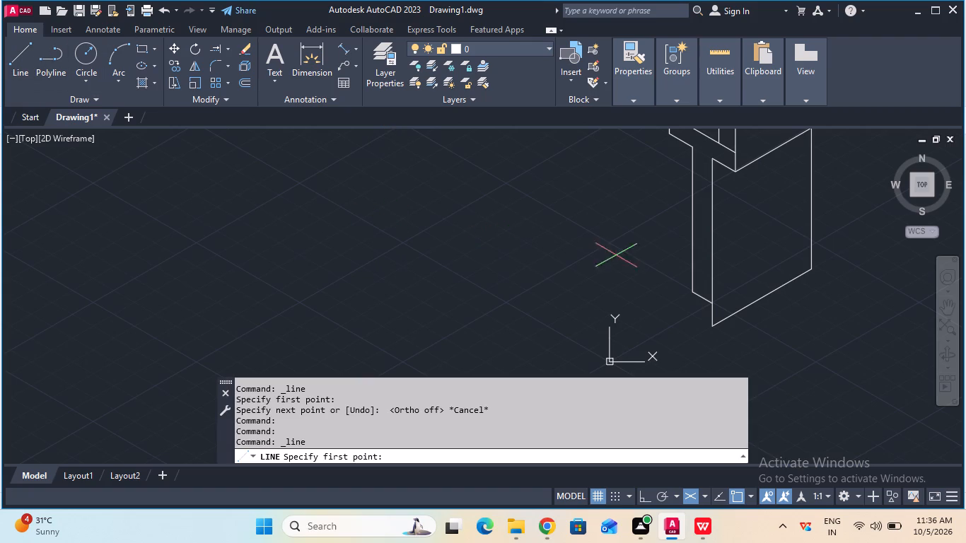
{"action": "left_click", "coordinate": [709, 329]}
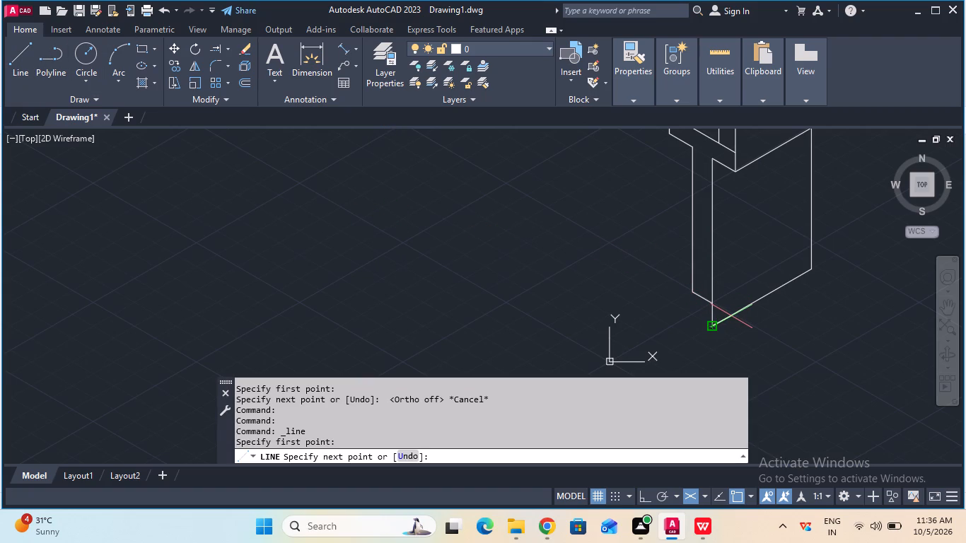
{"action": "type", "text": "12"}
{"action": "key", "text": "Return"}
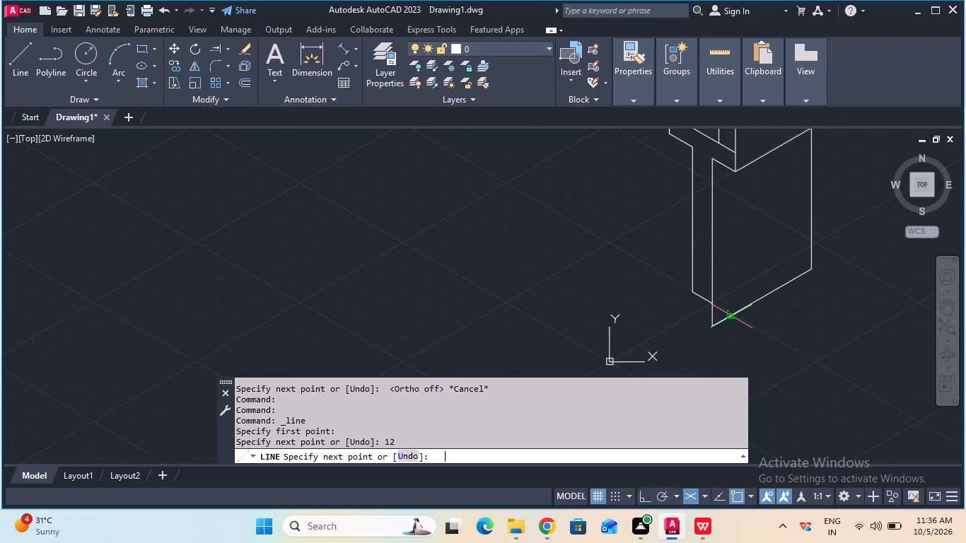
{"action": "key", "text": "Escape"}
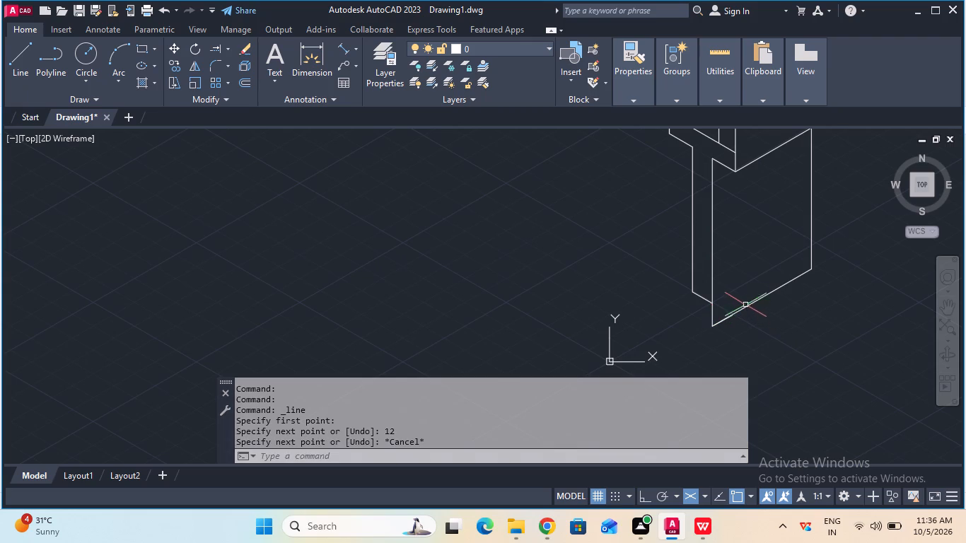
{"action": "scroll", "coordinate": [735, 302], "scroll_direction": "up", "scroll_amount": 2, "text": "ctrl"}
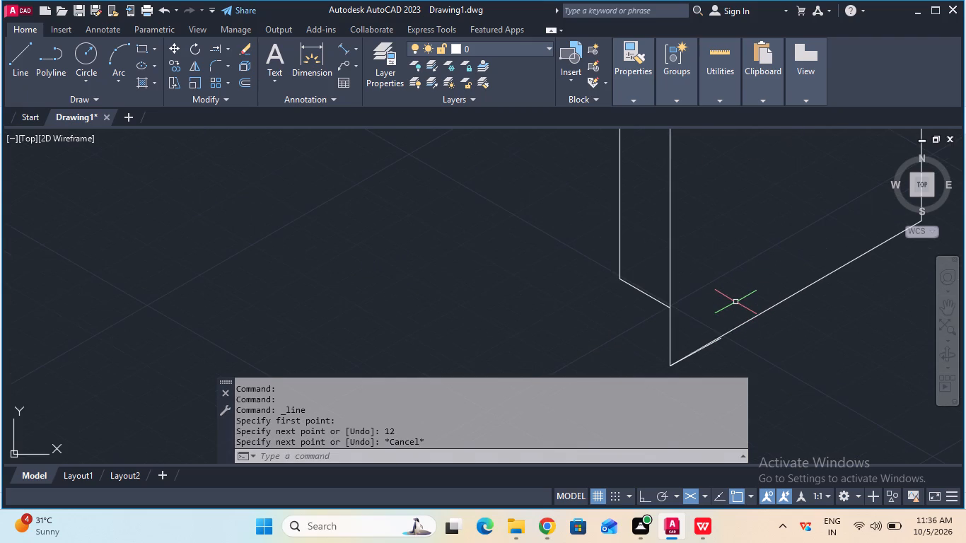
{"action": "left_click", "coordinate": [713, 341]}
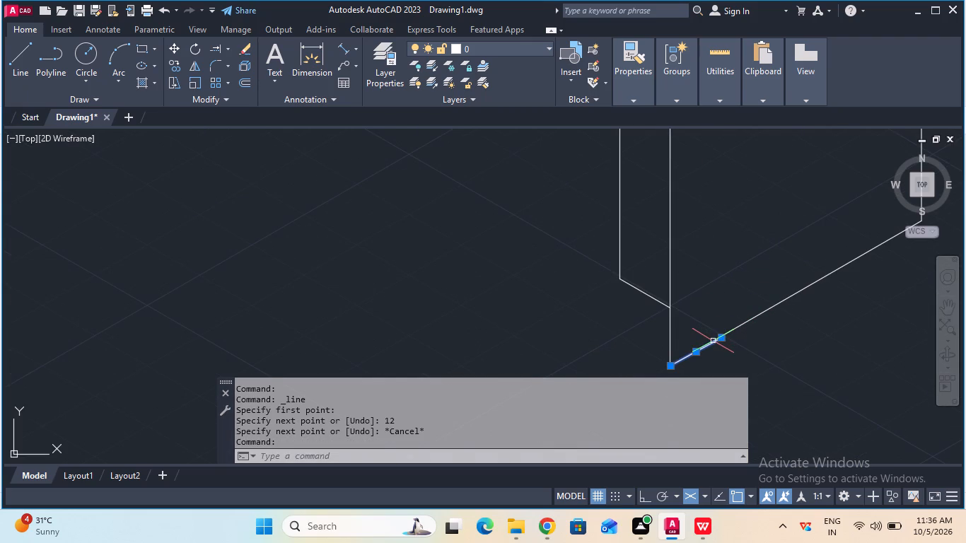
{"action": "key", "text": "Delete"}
Turn Ortho on and draw a 12 mm line from the shank's lowest corner along the 60 mm bottom edge.
{"action": "key", "text": "F8"}
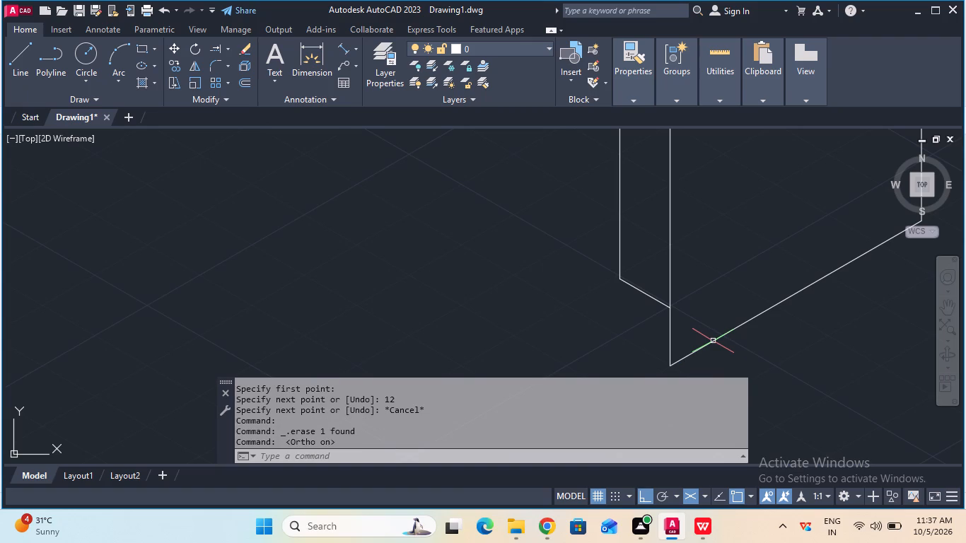
{"action": "left_click", "coordinate": [15, 50]}
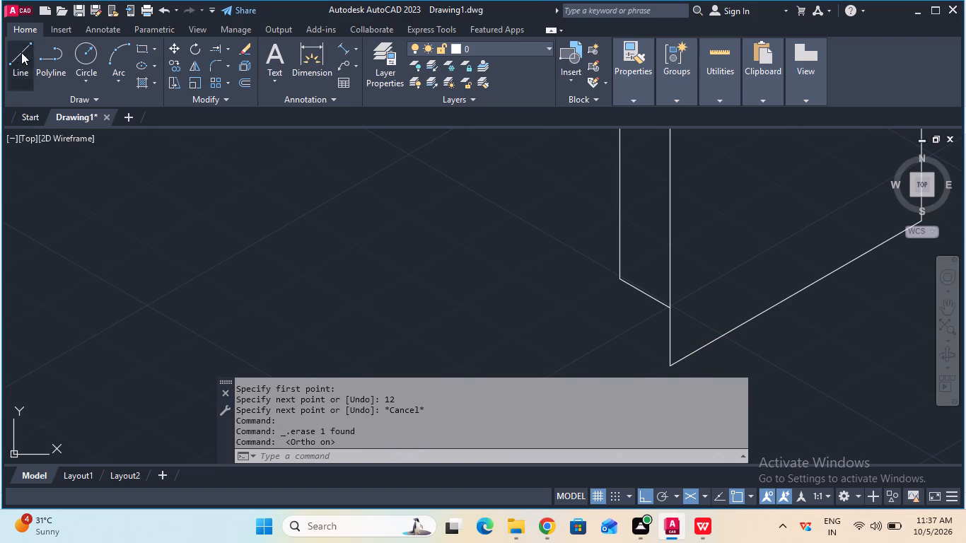
{"action": "left_click", "coordinate": [673, 362]}
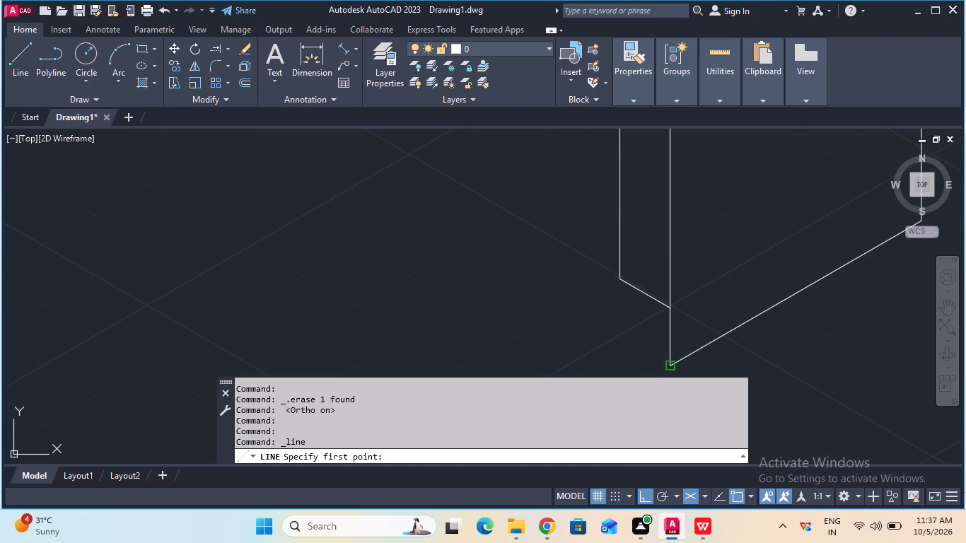
{"action": "type", "text": "12"}
{"action": "key", "text": "Return"}
{"action": "key", "text": "Escape"}
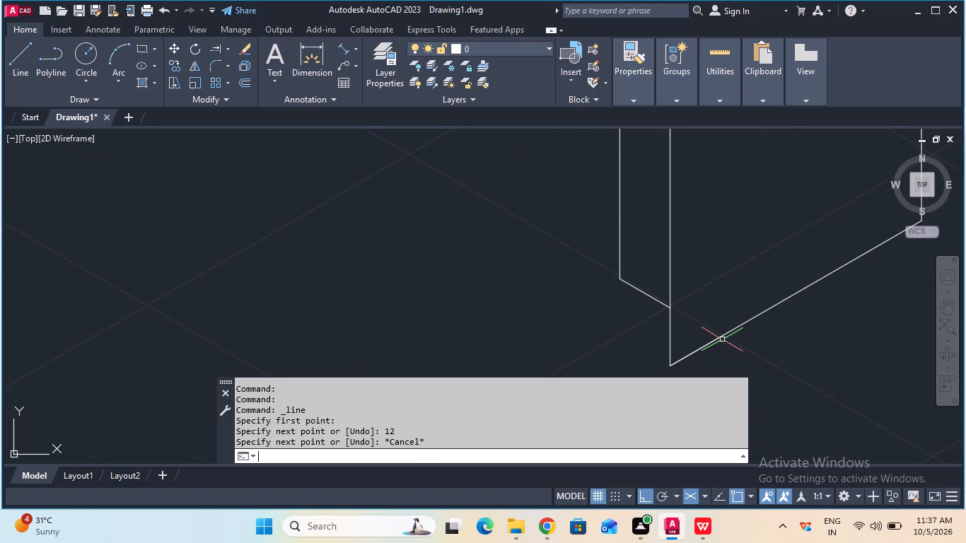
Draw a 12 mm line from the right end of the 60 mm bottom edge back along that edge.
{"action": "left_click", "coordinate": [950, 312]}
{"action": "left_click_drag", "start_coordinate": [888, 298], "coordinate": [844, 314]}
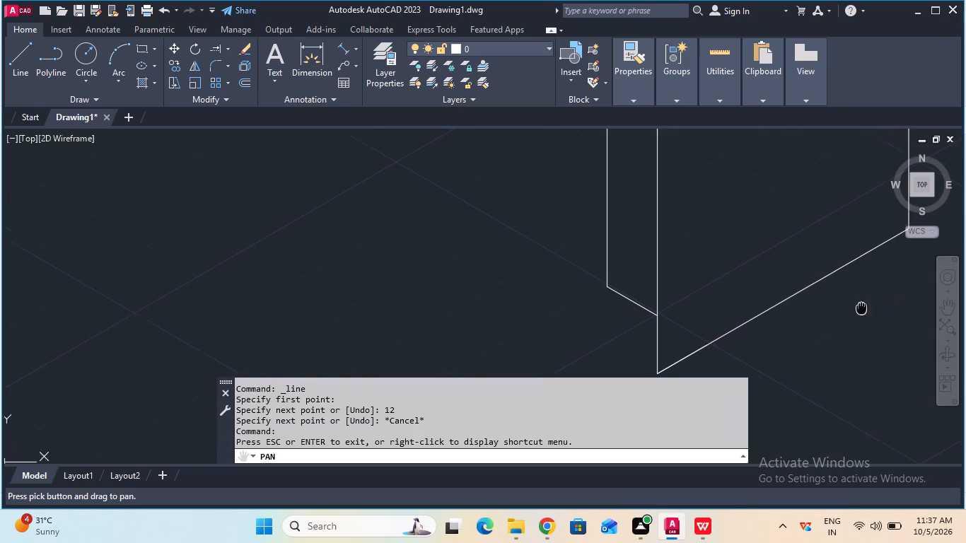
{"action": "left_click_drag", "start_coordinate": [844, 314], "coordinate": [797, 337]}
{"action": "key", "text": "Escape"}
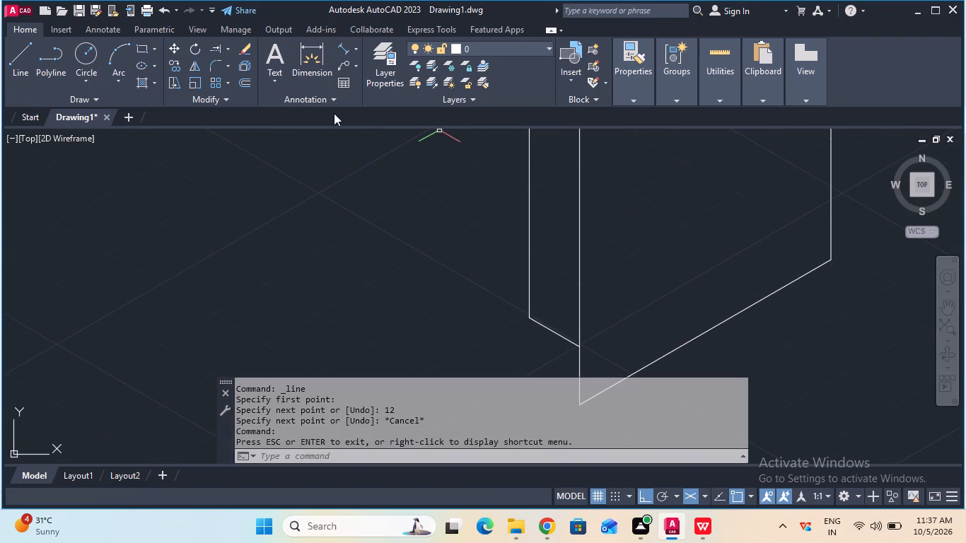
{"action": "left_click", "coordinate": [8, 52]}
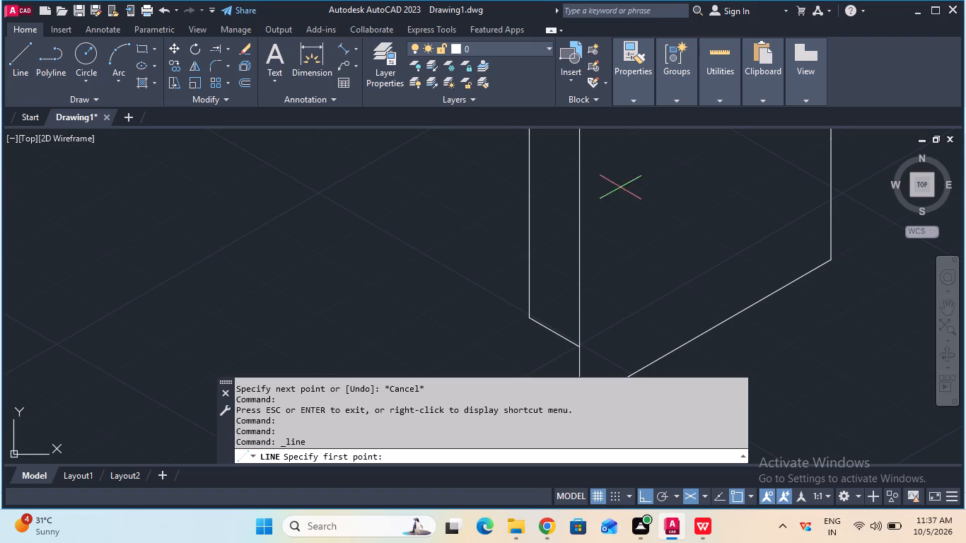
{"action": "left_click", "coordinate": [834, 263]}
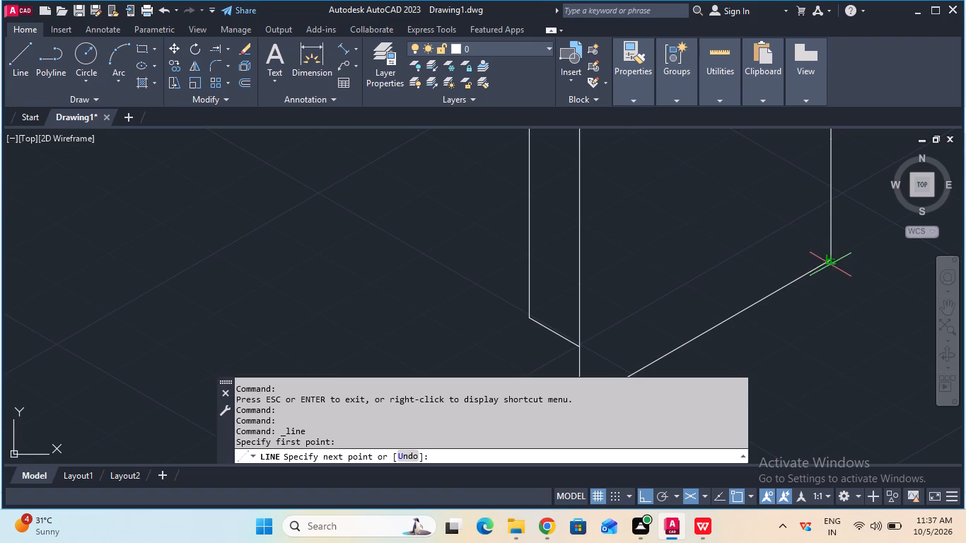
{"action": "type", "text": "12"}
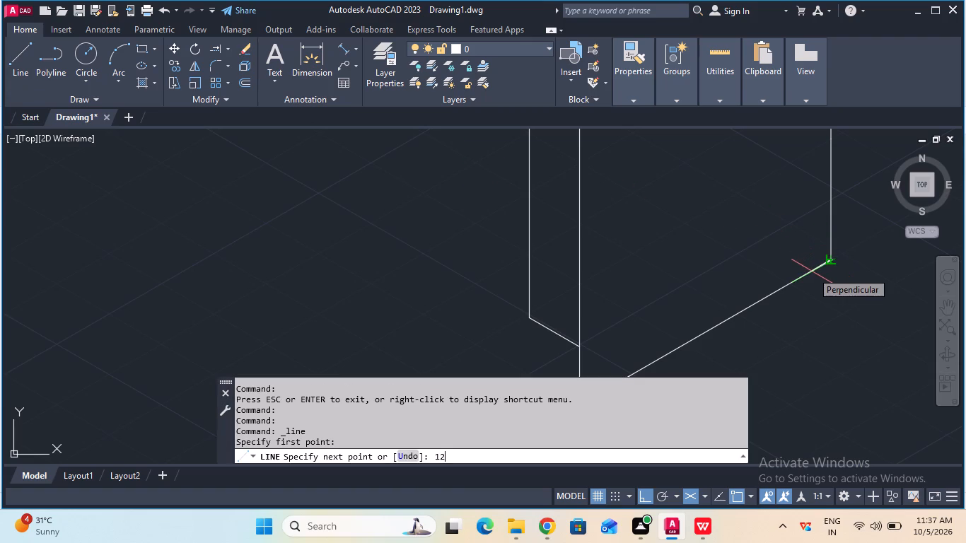
{"action": "key", "text": "Return"}
{"action": "key", "text": "Escape"}
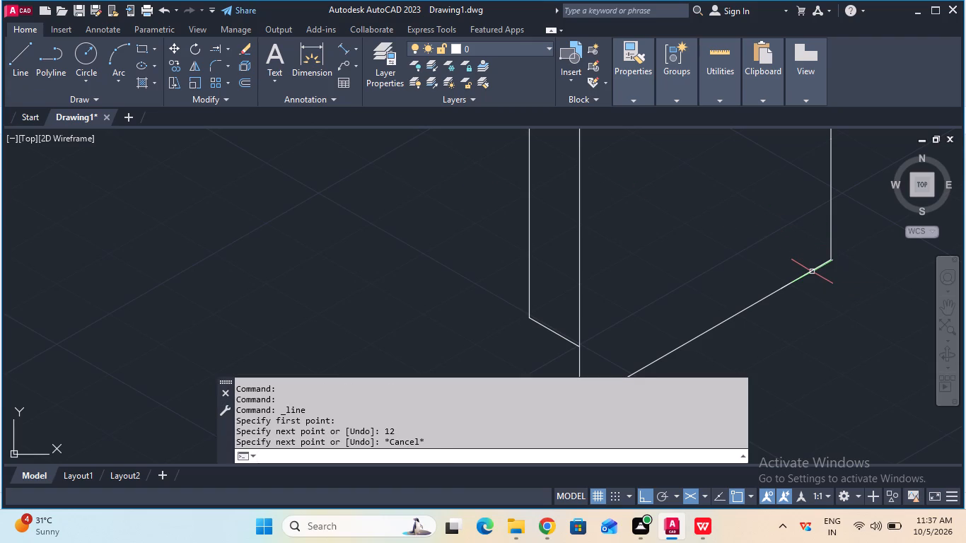
Switch to the right isoplane and draw a 12 mm line upward from the bottom edge's right end along the vertical edge.
{"action": "left_click", "coordinate": [18, 57]}
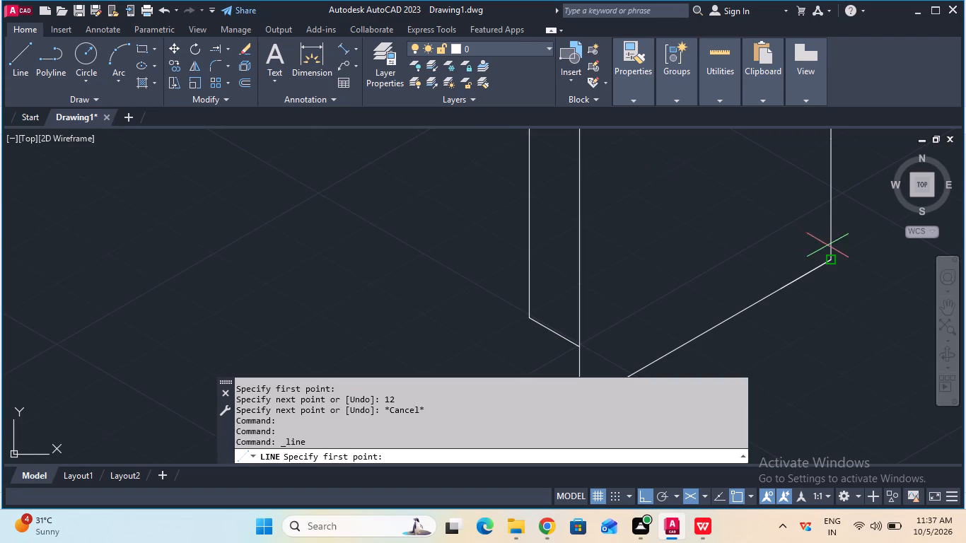
{"action": "left_click", "coordinate": [832, 260]}
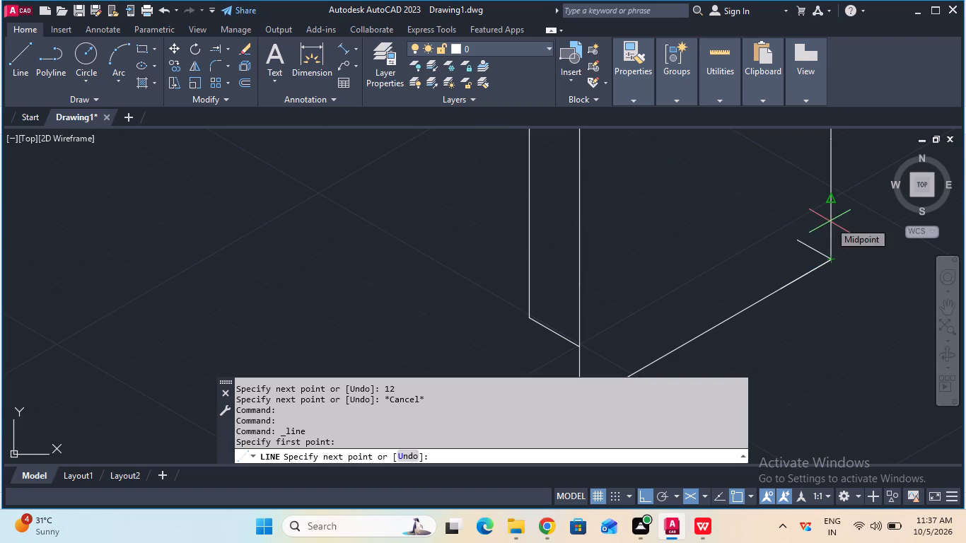
{"action": "key", "text": "F5"}
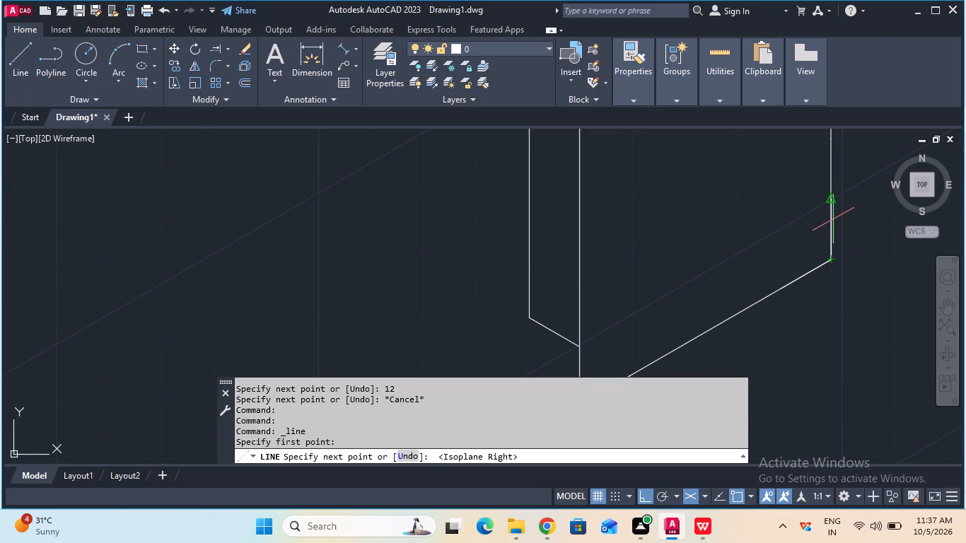
{"action": "type", "text": "12"}
{"action": "key", "text": "Return"}
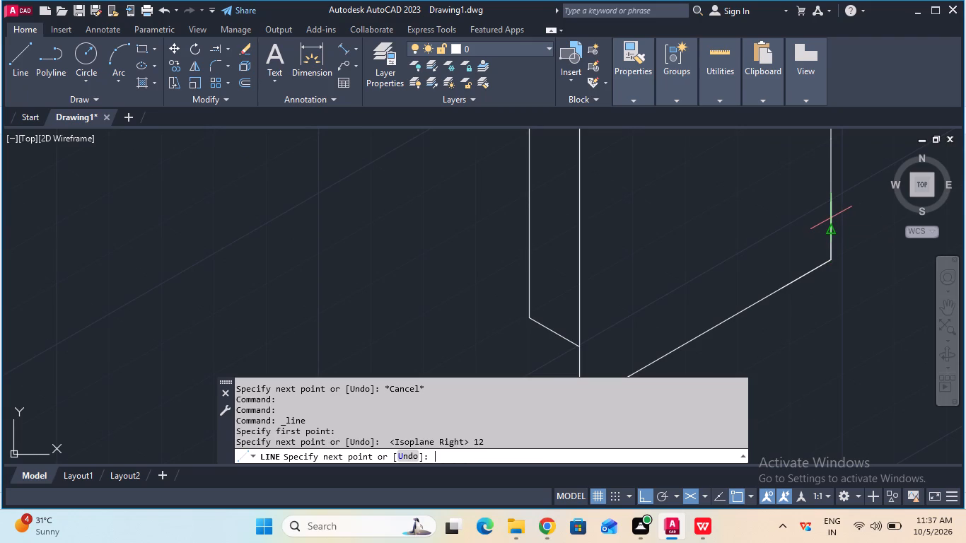
{"action": "key", "text": "Escape"}
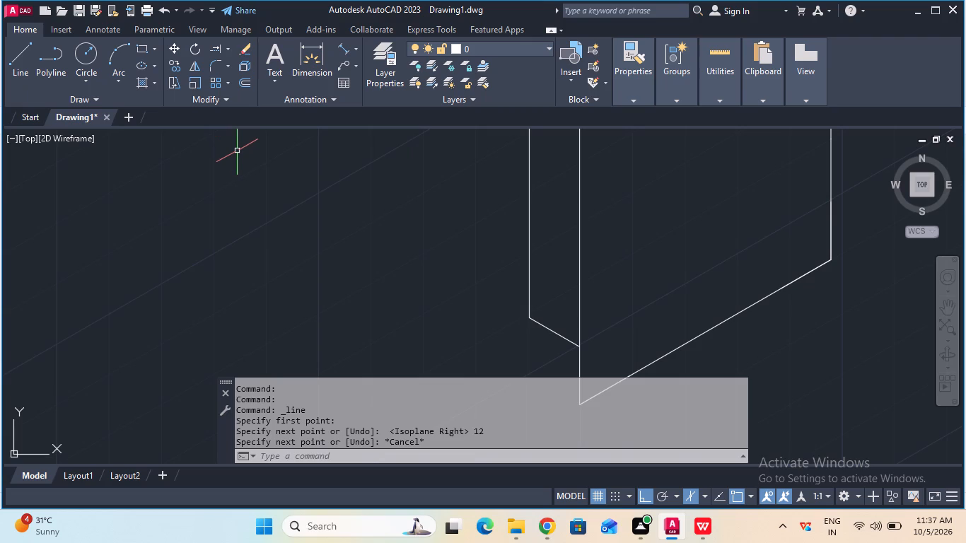
With Ortho off, draw a line from the junction of the short bottom edge and middle vertical edge to the nearby 12 mm mark.
{"action": "key", "text": "F8"}
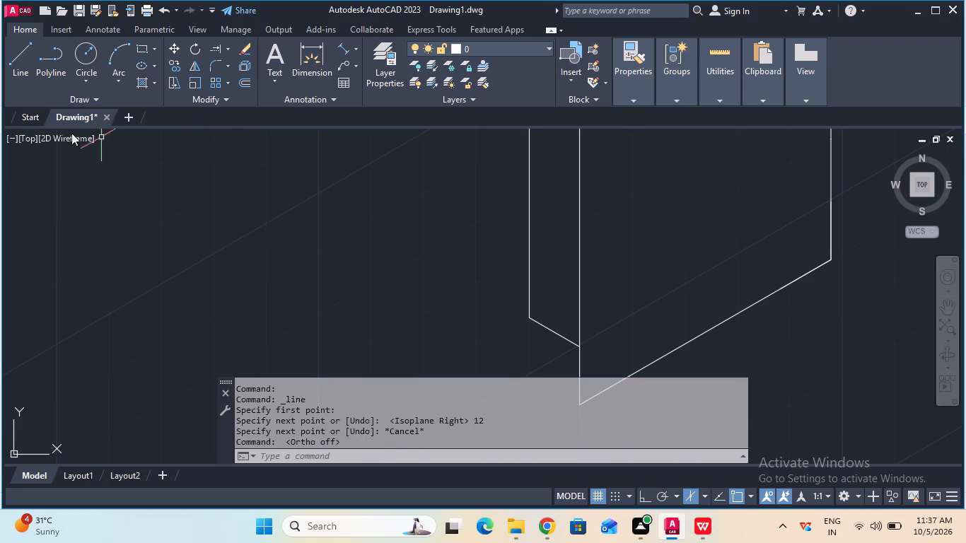
{"action": "left_click", "coordinate": [24, 71]}
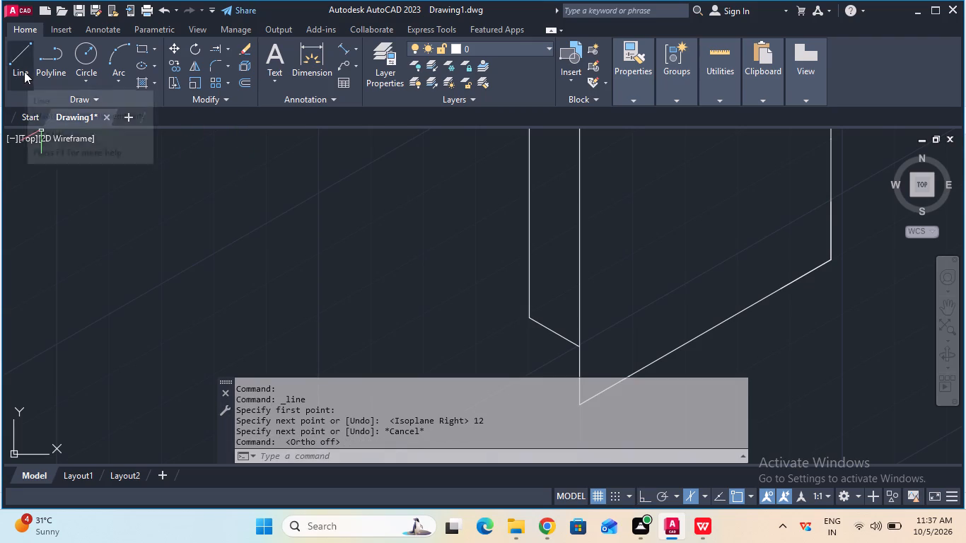
{"action": "scroll", "coordinate": [404, 236], "scroll_direction": "down", "scroll_amount": 1, "text": "ctrl"}
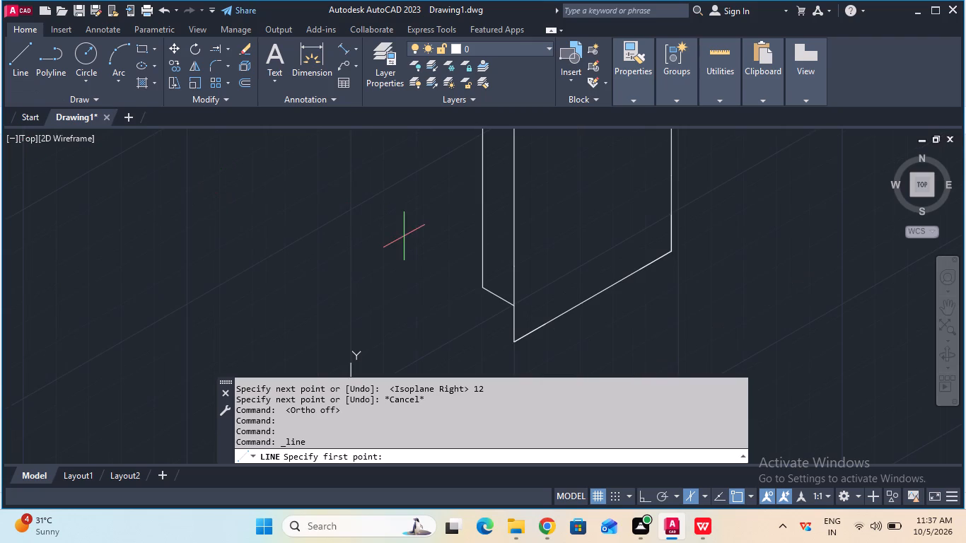
{"action": "left_click", "coordinate": [516, 304]}
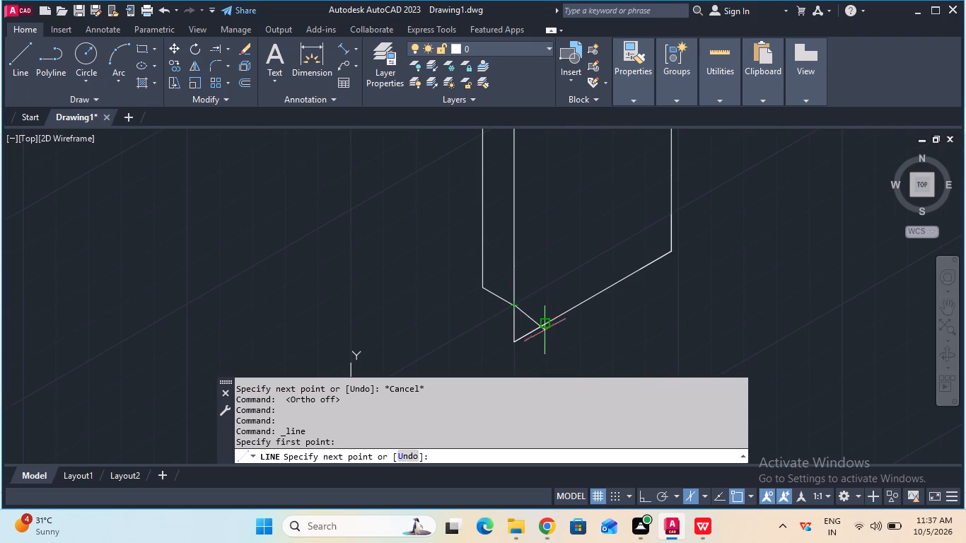
{"action": "left_click", "coordinate": [545, 324]}
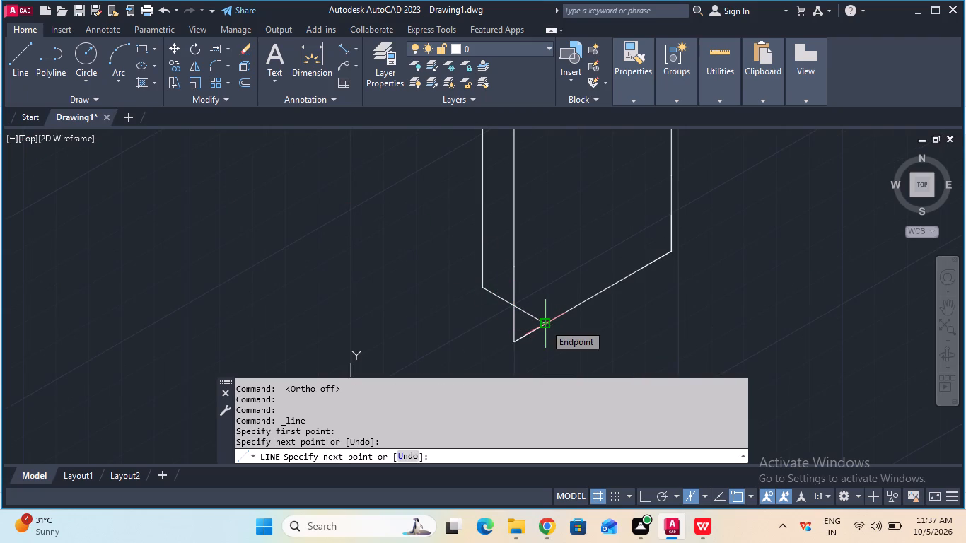
{"action": "key", "text": "Escape"}
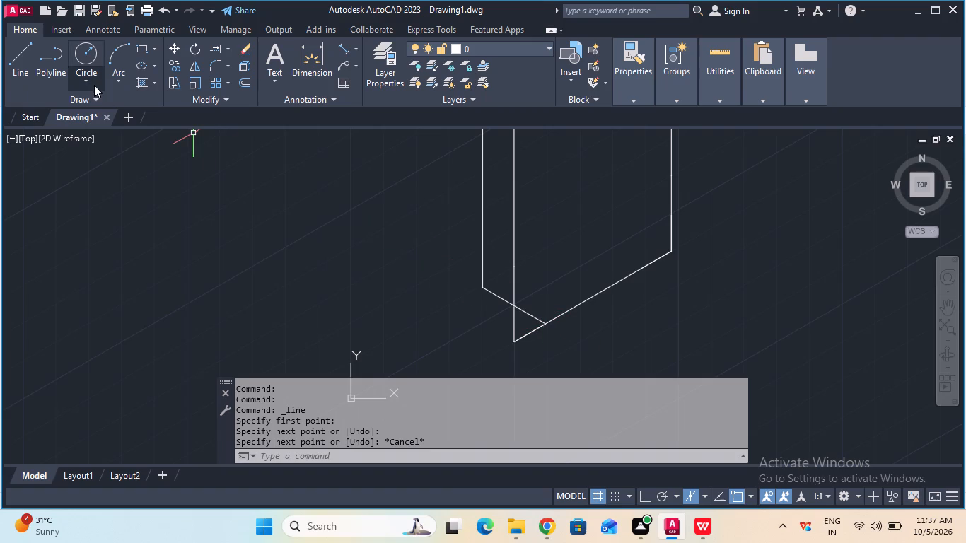
Check the distance from the shank's lowest corner to the new corner-cut line's end with an aligned dimension.
{"action": "left_click", "coordinate": [345, 45]}
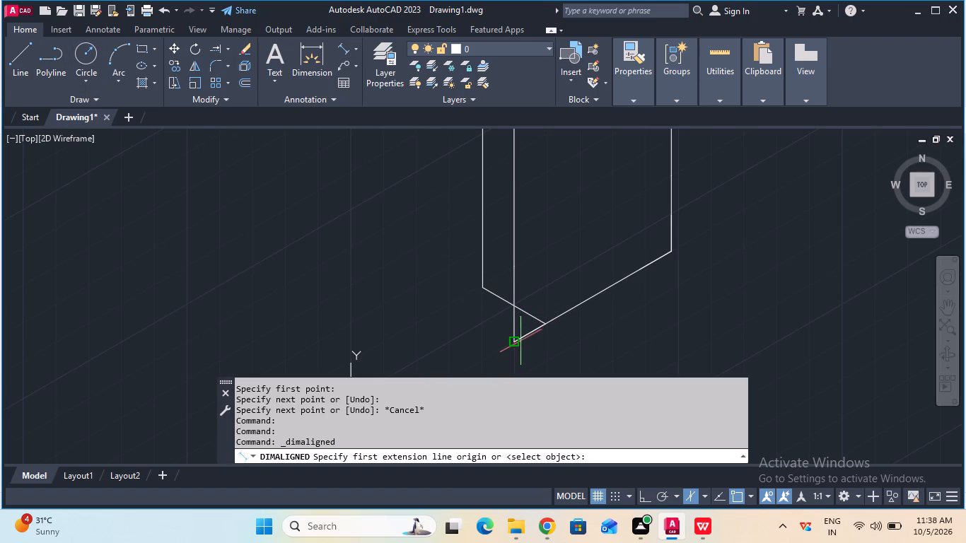
{"action": "left_click", "coordinate": [513, 341]}
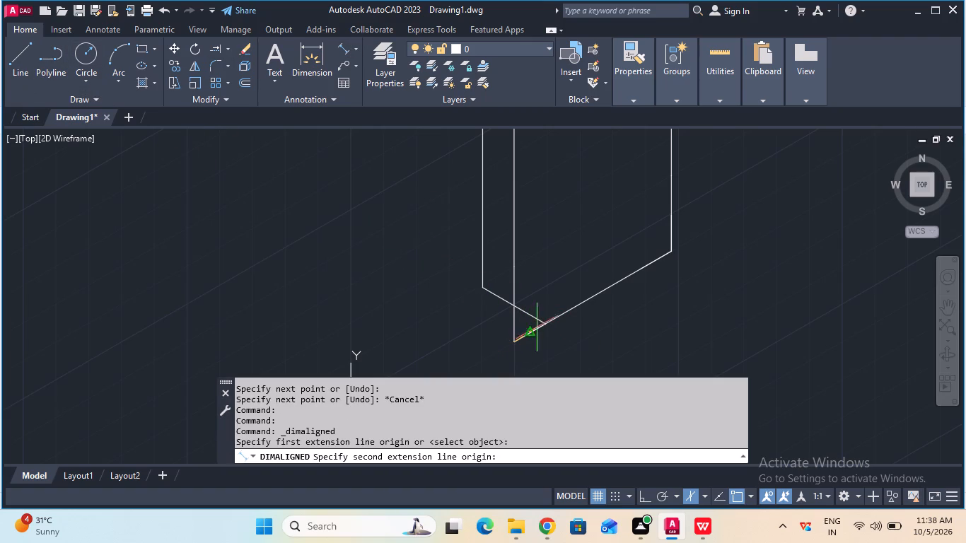
{"action": "left_click", "coordinate": [544, 326]}
{"action": "key", "text": "Escape"}
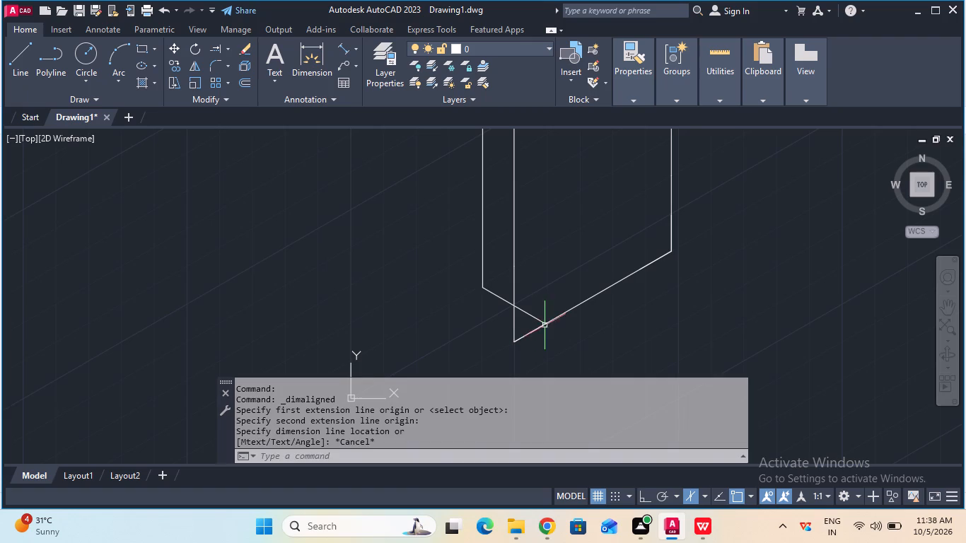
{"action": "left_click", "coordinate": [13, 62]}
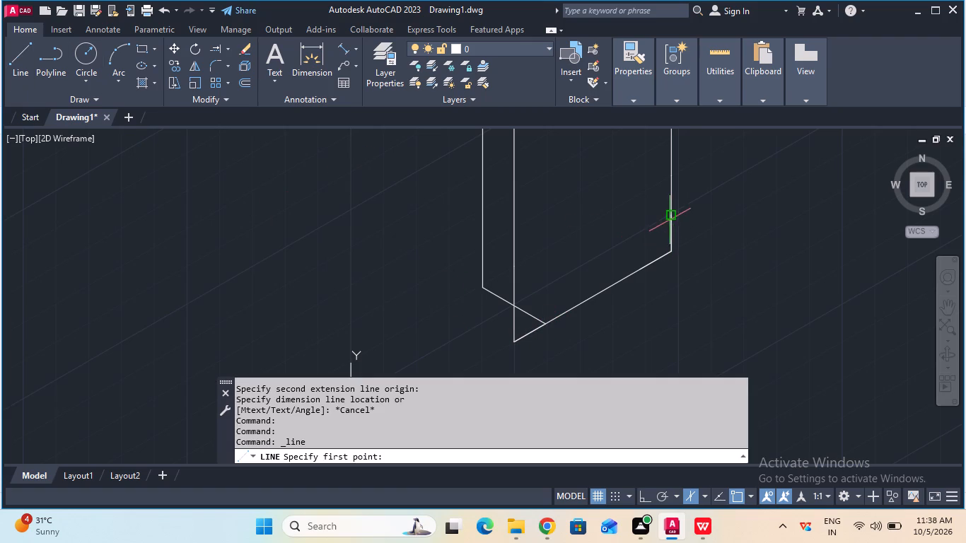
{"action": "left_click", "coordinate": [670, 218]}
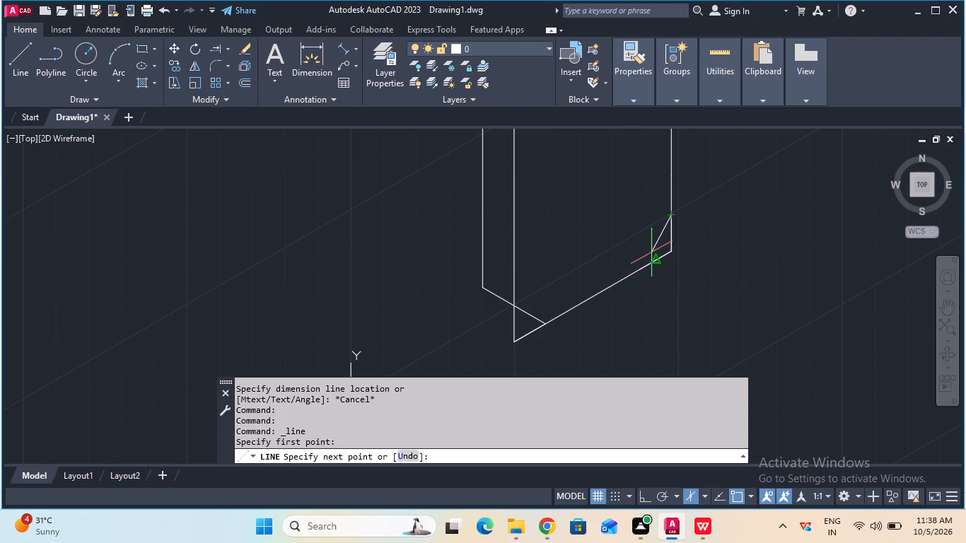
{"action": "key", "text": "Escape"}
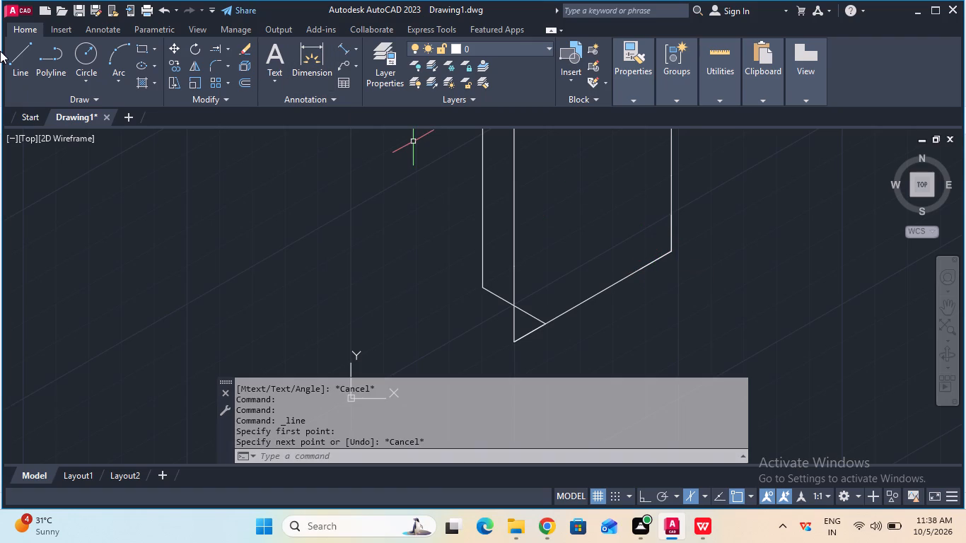
Draw a line across the shank's right bottom corner, from the 12 mm mark on the right vertical edge to the 12 mm mark on the bottom edge.
{"action": "left_click", "coordinate": [12, 52]}
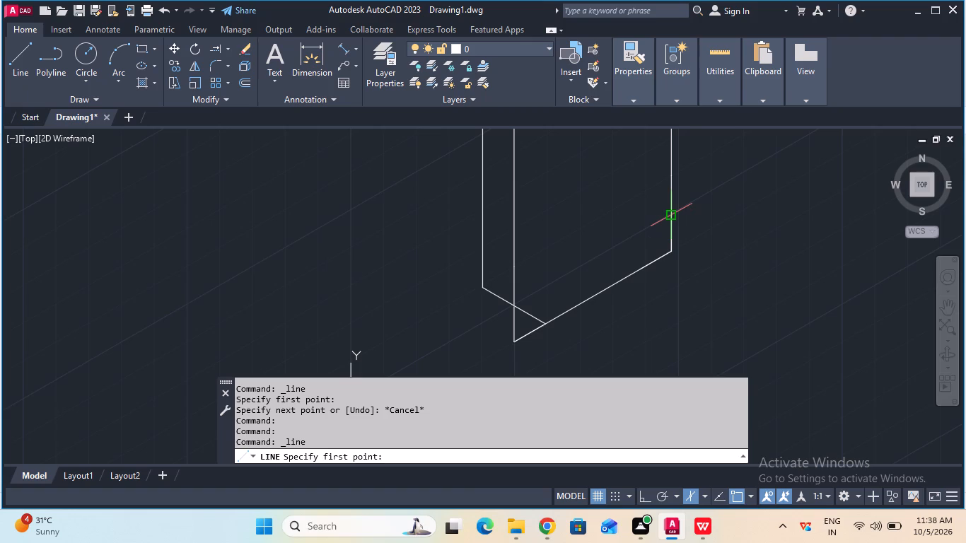
{"action": "left_click", "coordinate": [670, 211]}
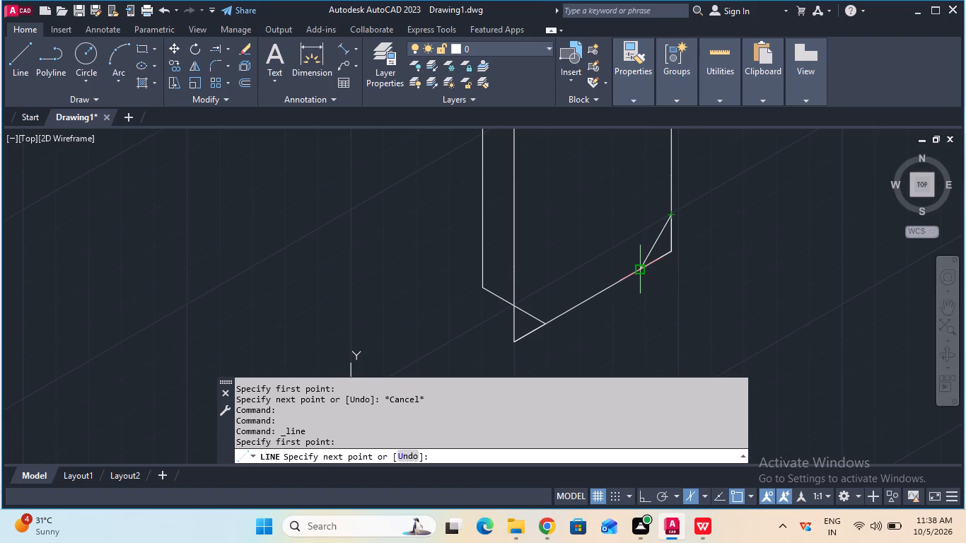
{"action": "left_click", "coordinate": [644, 271]}
{"action": "key", "text": "Escape"}
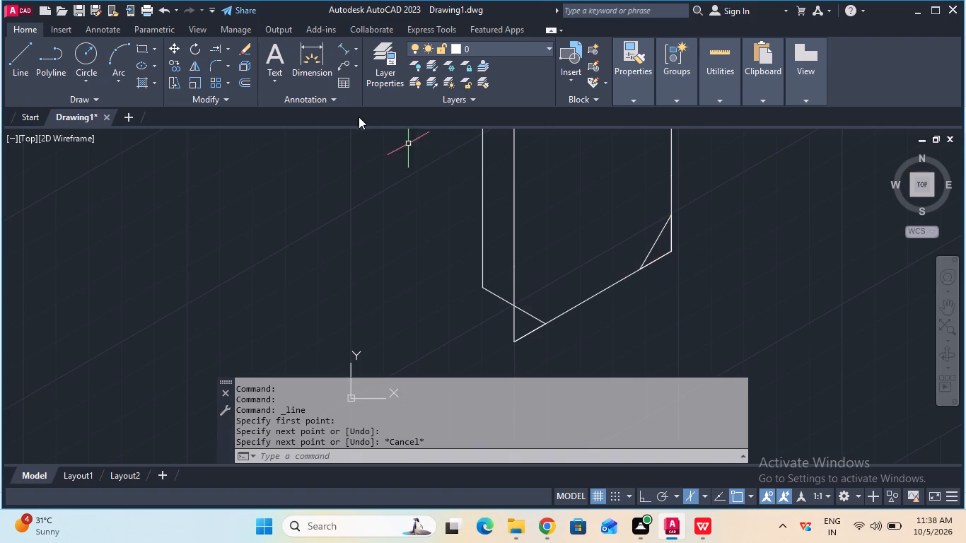
Check the right corner cut's distances from the shank's corner along the bottom and vertical edges with aligned dimensions.
{"action": "left_click", "coordinate": [342, 53]}
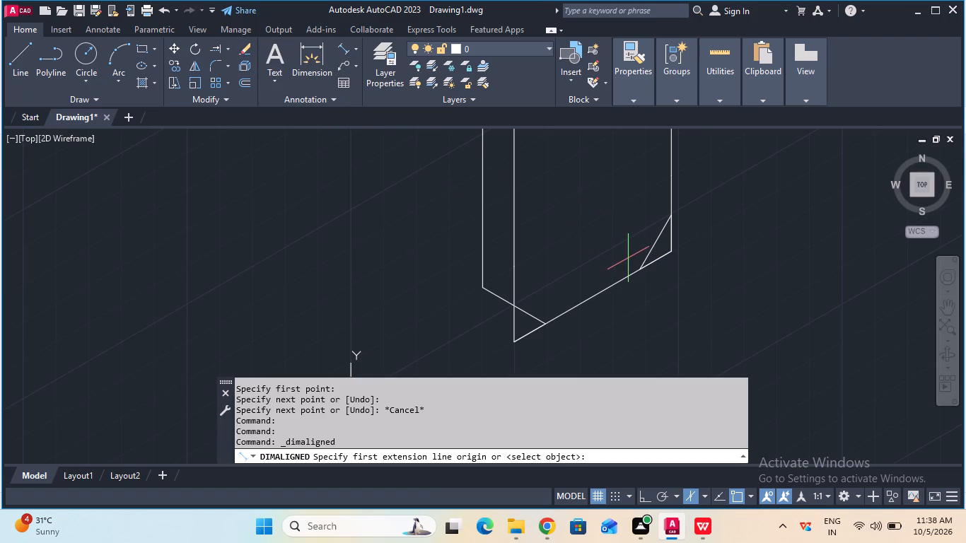
{"action": "left_click", "coordinate": [638, 266]}
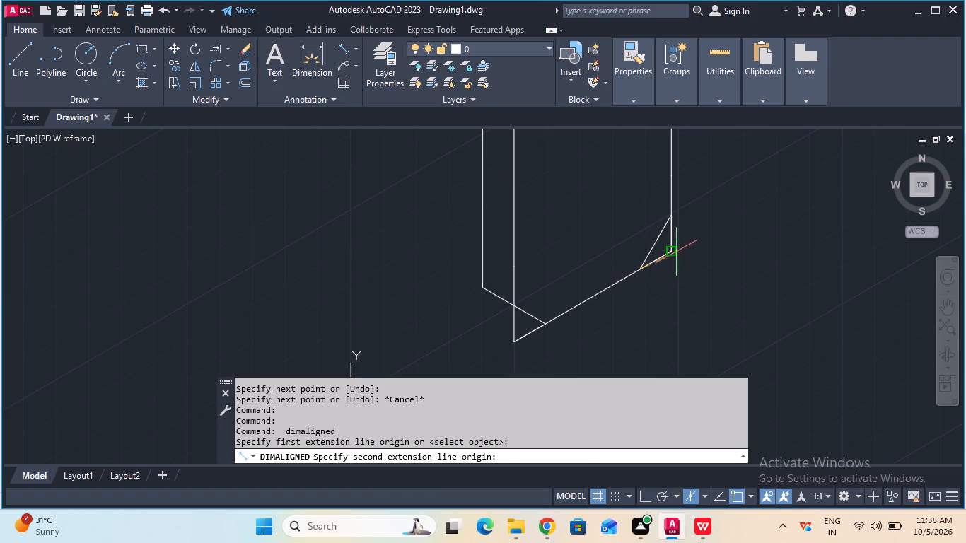
{"action": "left_click", "coordinate": [673, 252]}
{"action": "key", "text": "Escape"}
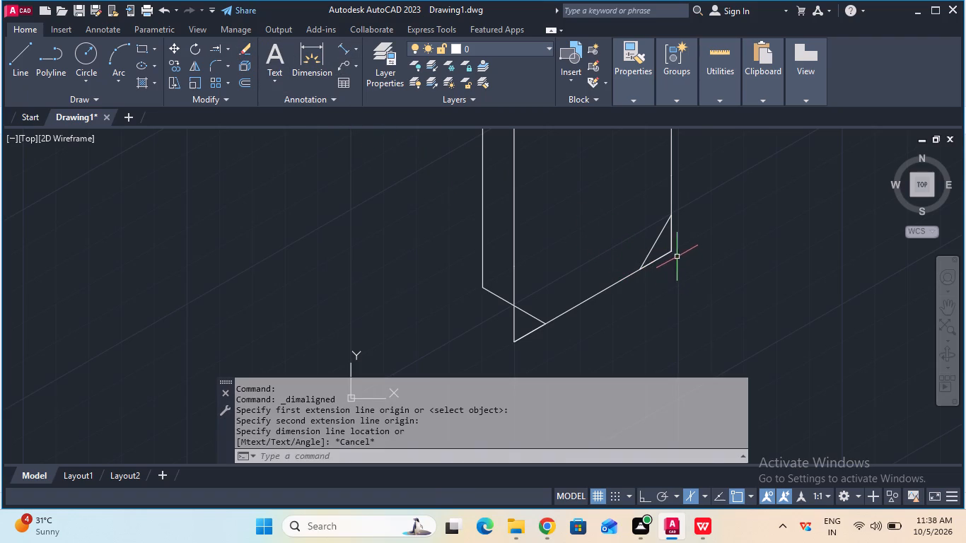
{"action": "left_click", "coordinate": [344, 52]}
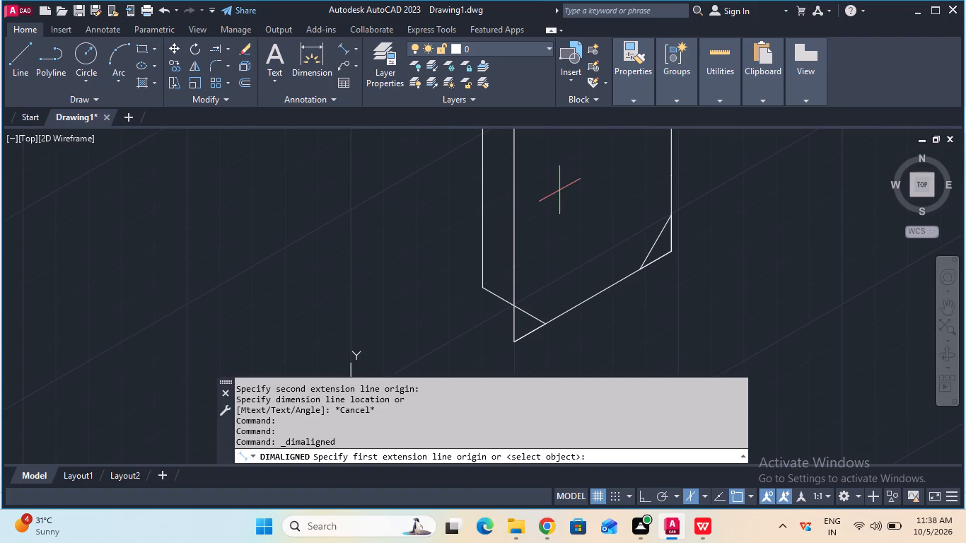
{"action": "left_click", "coordinate": [672, 213]}
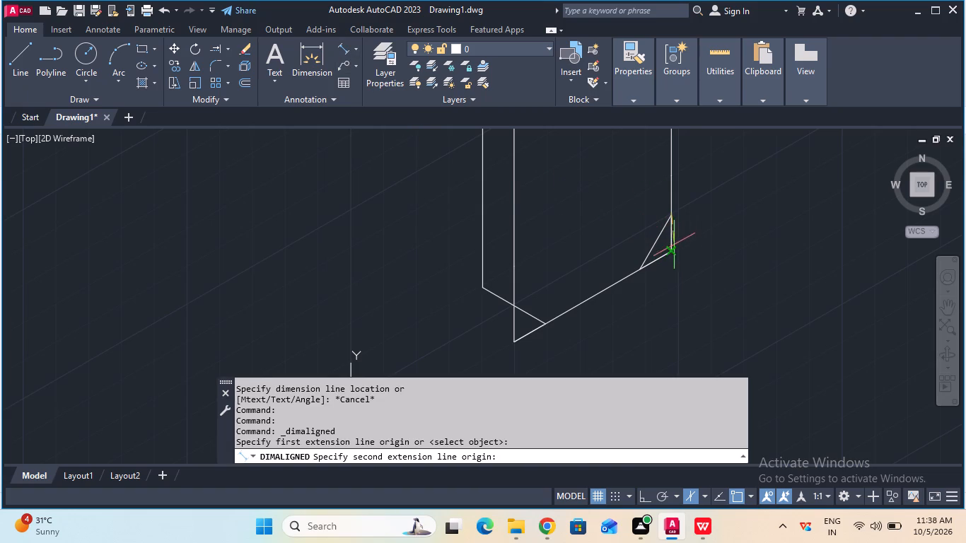
{"action": "left_click", "coordinate": [674, 248]}
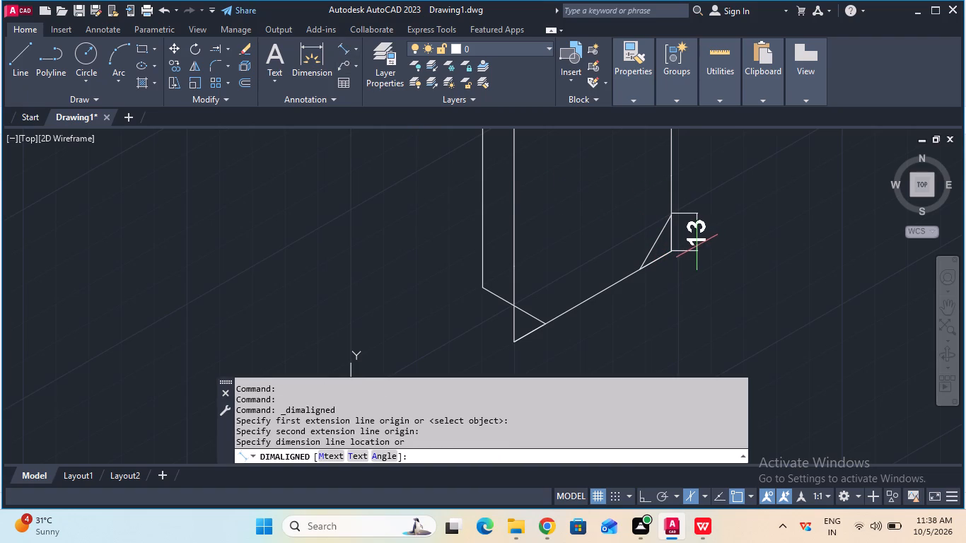
{"action": "key", "text": "Escape"}
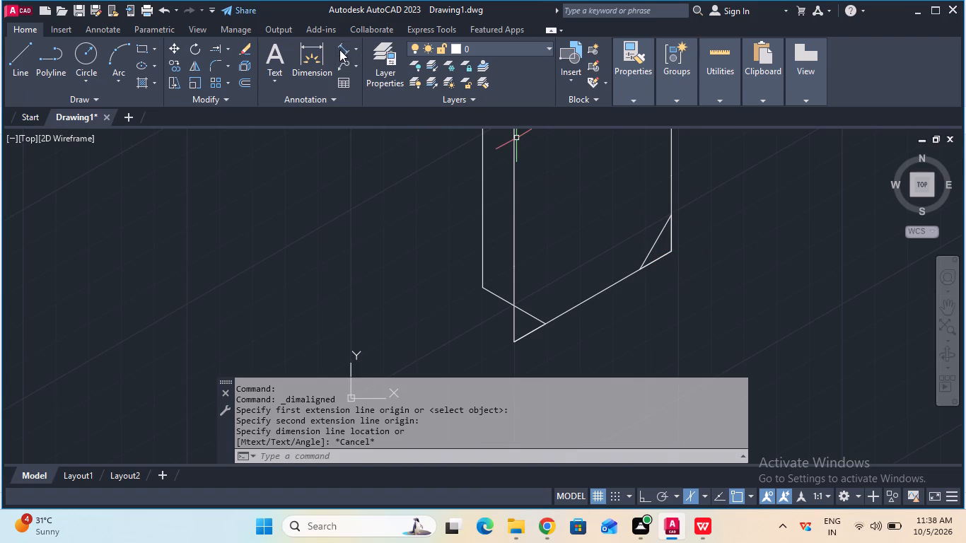
{"action": "left_click", "coordinate": [339, 49]}
{"action": "left_click", "coordinate": [670, 217]}
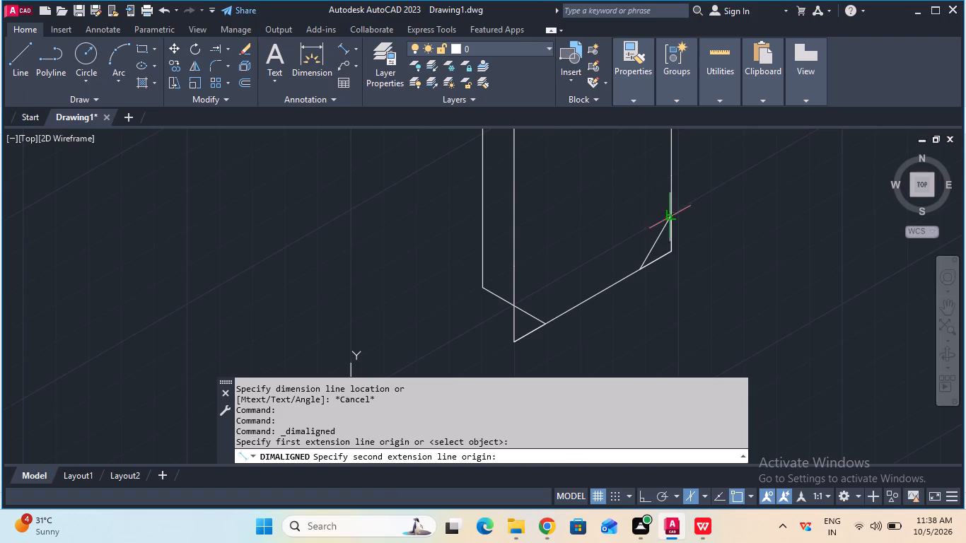
{"action": "left_click", "coordinate": [670, 248]}
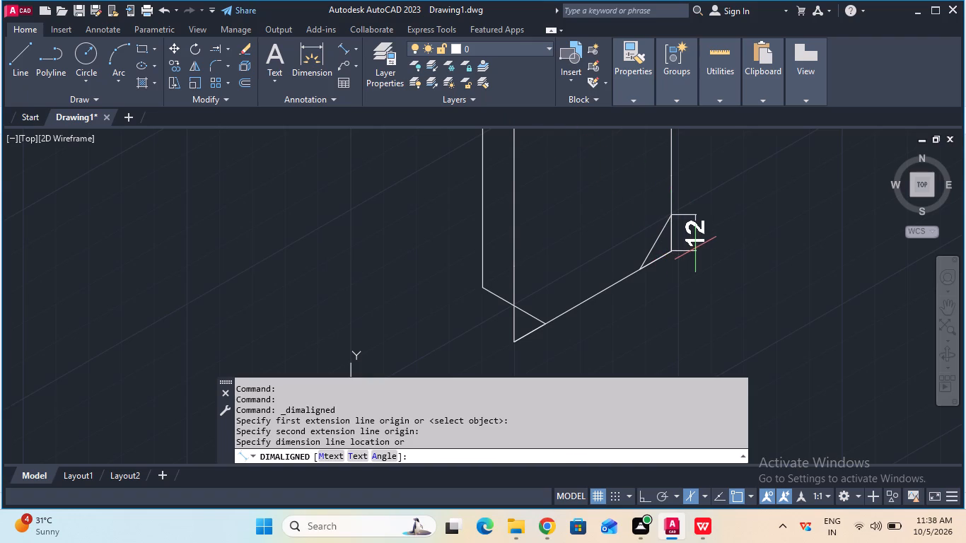
{"action": "key", "text": "Escape"}
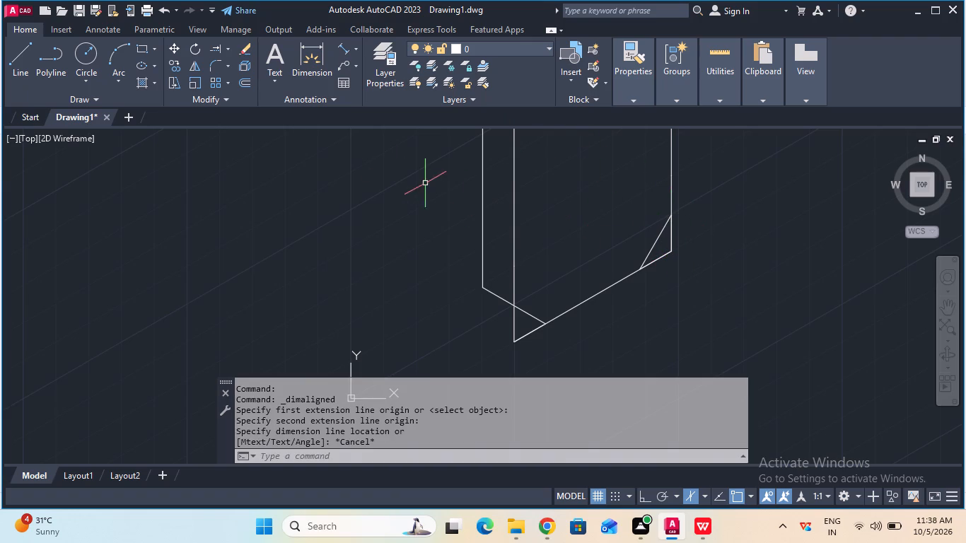
Trim the edge pieces outside the two corner cuts at the shank's bottom, along the middle vertical edge and both bottom edge ends.
{"action": "left_click", "coordinate": [230, 54]}
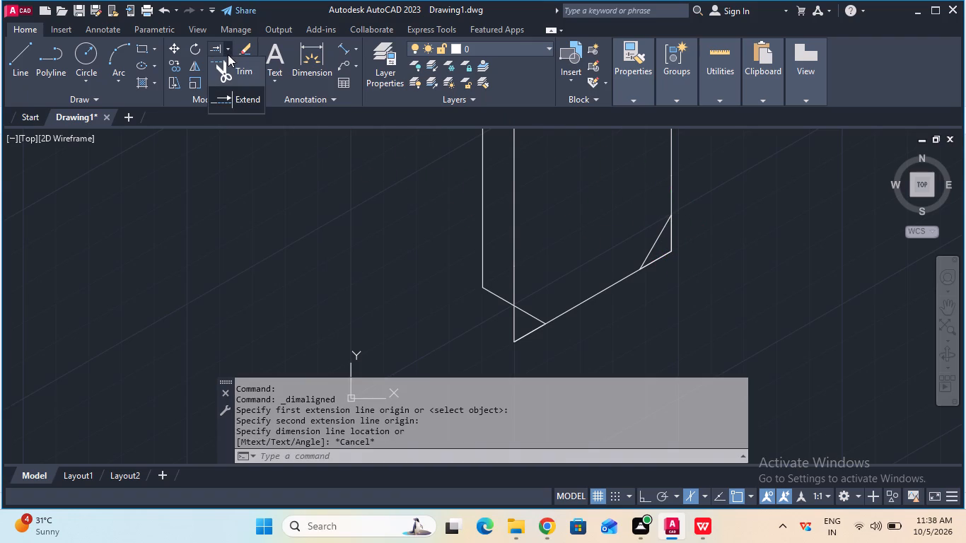
{"action": "left_click", "coordinate": [232, 65]}
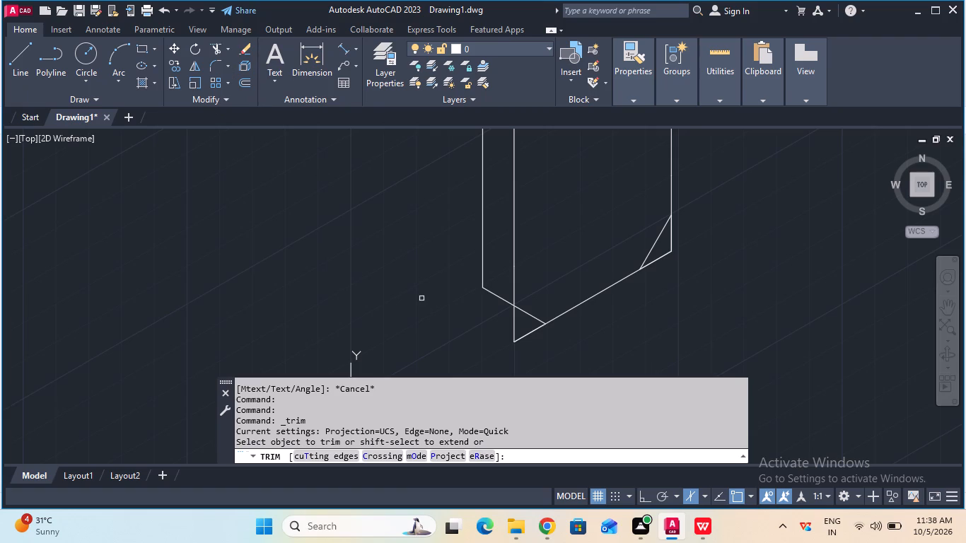
{"action": "left_click", "coordinate": [514, 327]}
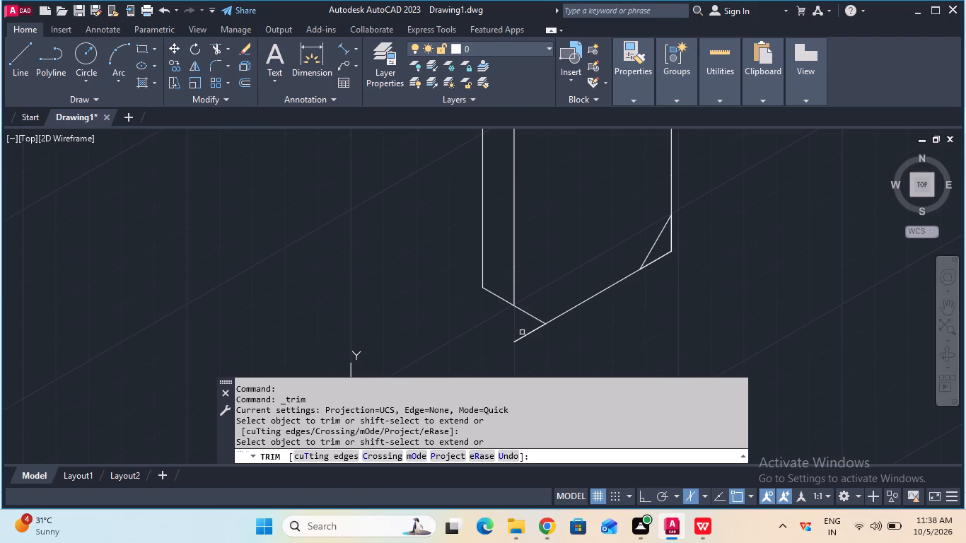
{"action": "left_click", "coordinate": [524, 334]}
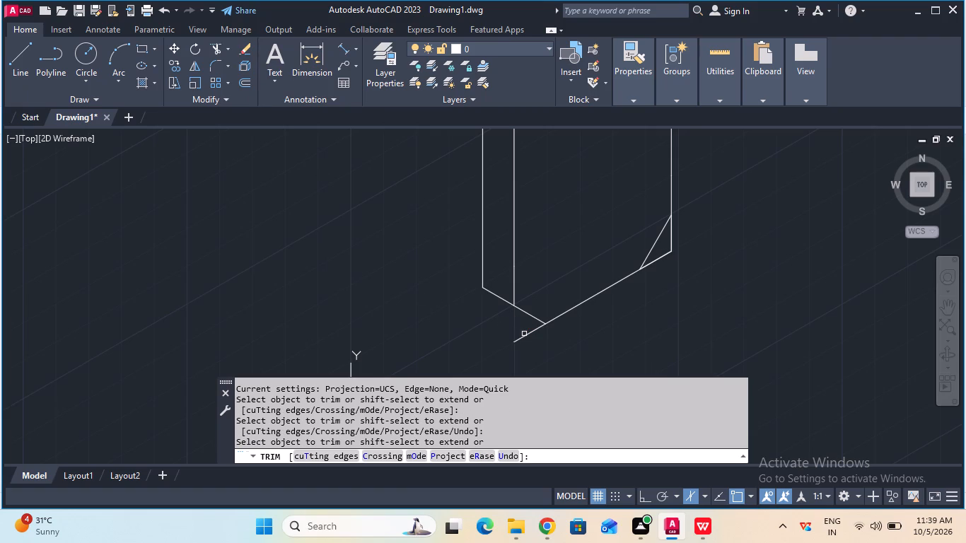
{"action": "left_click", "coordinate": [526, 337]}
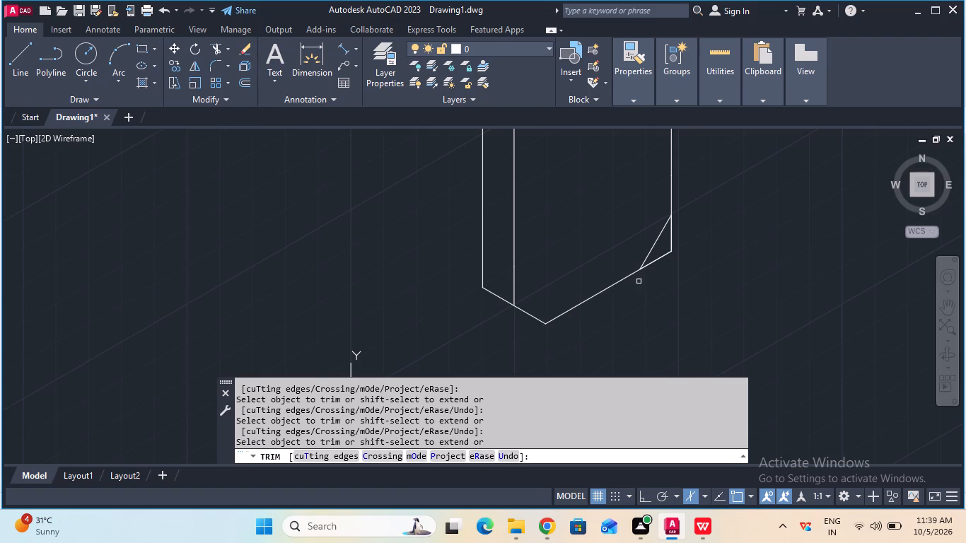
{"action": "left_click", "coordinate": [658, 261]}
{"action": "left_click", "coordinate": [658, 256]}
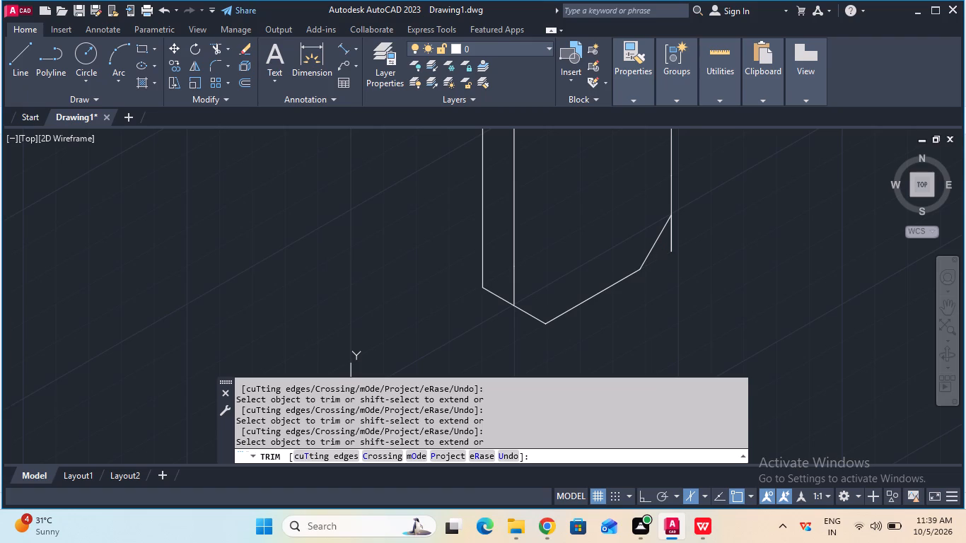
{"action": "double_click", "coordinate": [673, 250]}
{"action": "key", "text": "Escape"}
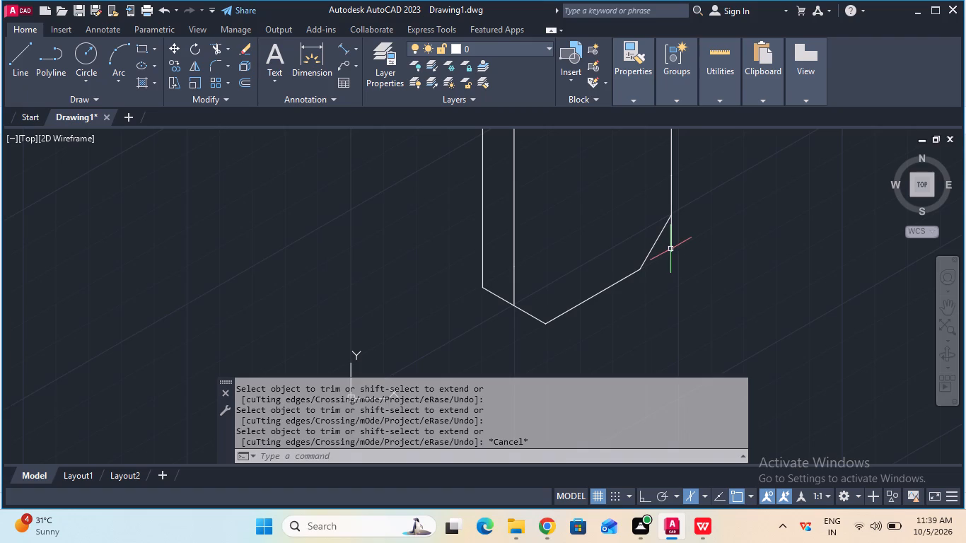
Set the current linetype to CENTER.
{"action": "scroll", "coordinate": [670, 249], "scroll_direction": "down", "scroll_amount": 1, "text": "ctrl"}
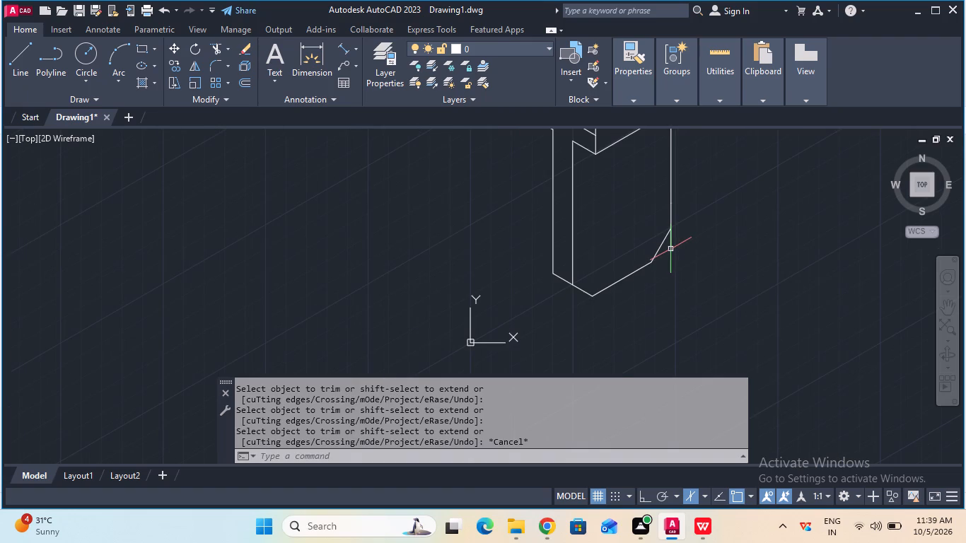
{"action": "left_click_drag", "start_coordinate": [948, 313], "coordinate": [941, 310]}
{"action": "left_click_drag", "start_coordinate": [820, 269], "coordinate": [833, 381]}
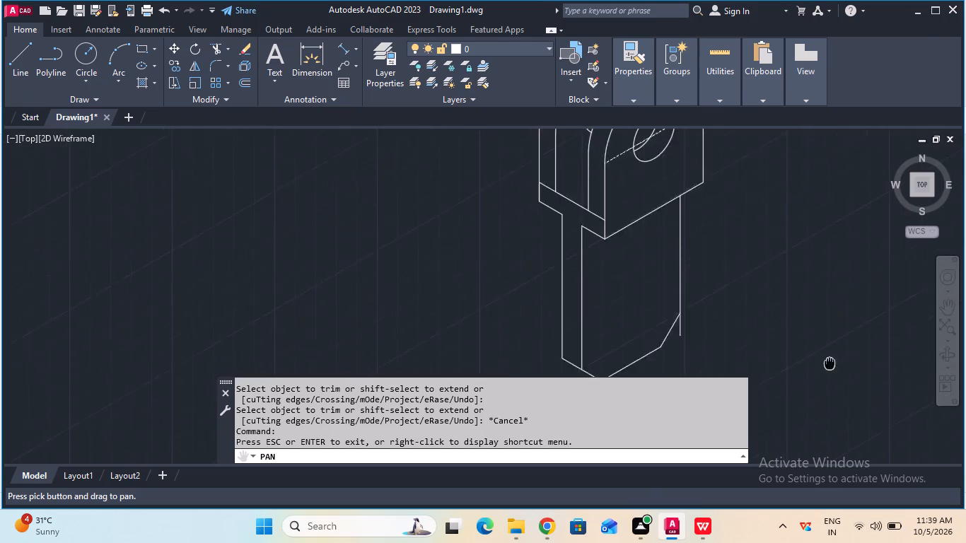
{"action": "left_click_drag", "start_coordinate": [833, 381], "coordinate": [837, 392]}
{"action": "key", "text": "Escape"}
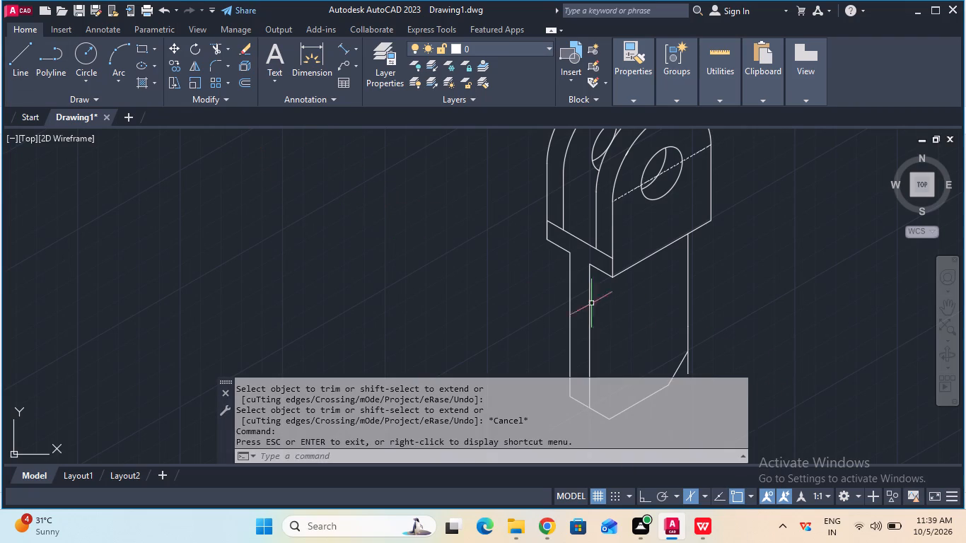
{"action": "type", "text": "cl"}
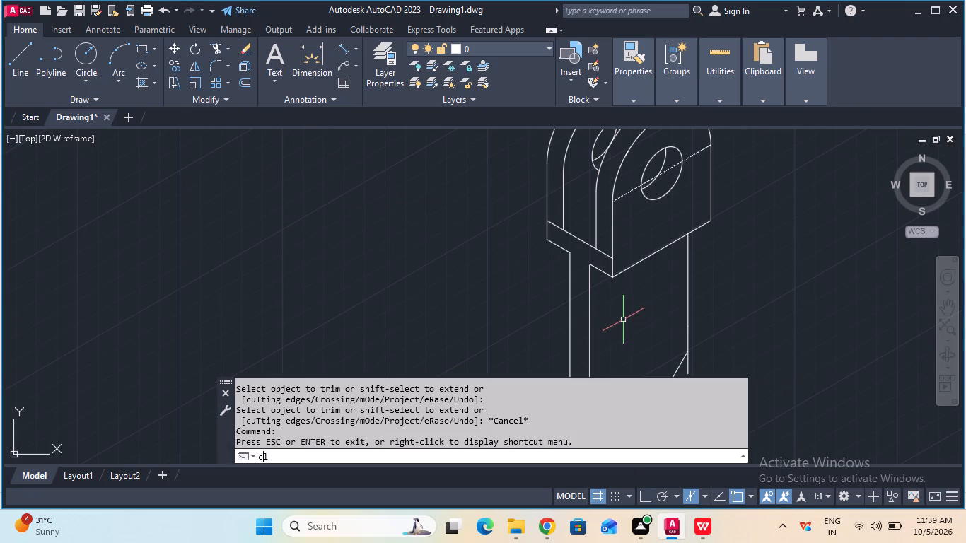
{"action": "key", "text": "Escape"}
{"action": "left_click", "coordinate": [637, 81]}
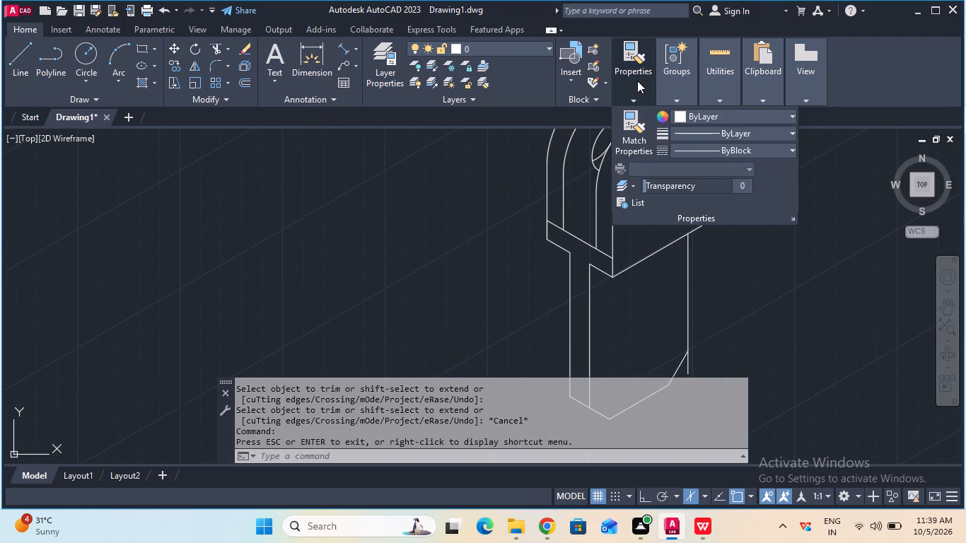
{"action": "left_click", "coordinate": [637, 90]}
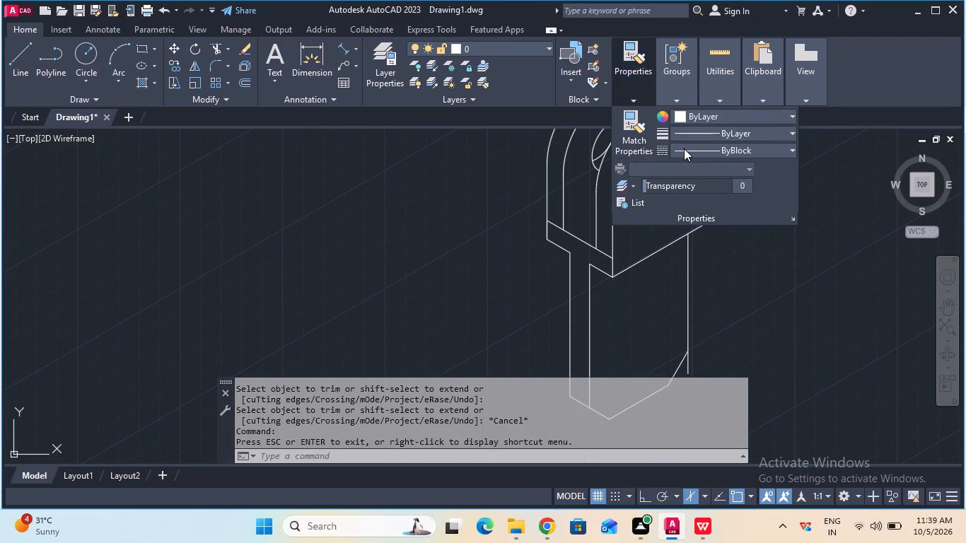
{"action": "left_click", "coordinate": [687, 151]}
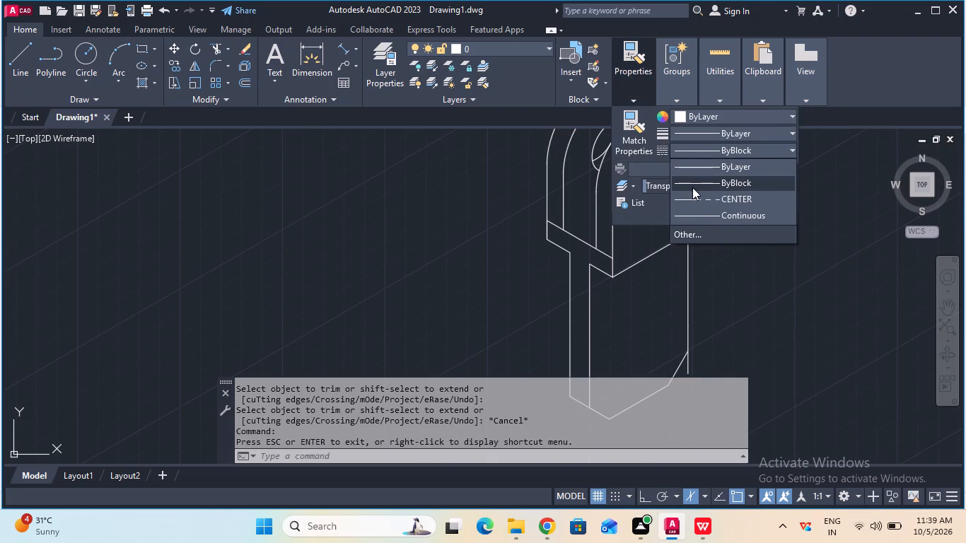
{"action": "left_click", "coordinate": [697, 203]}
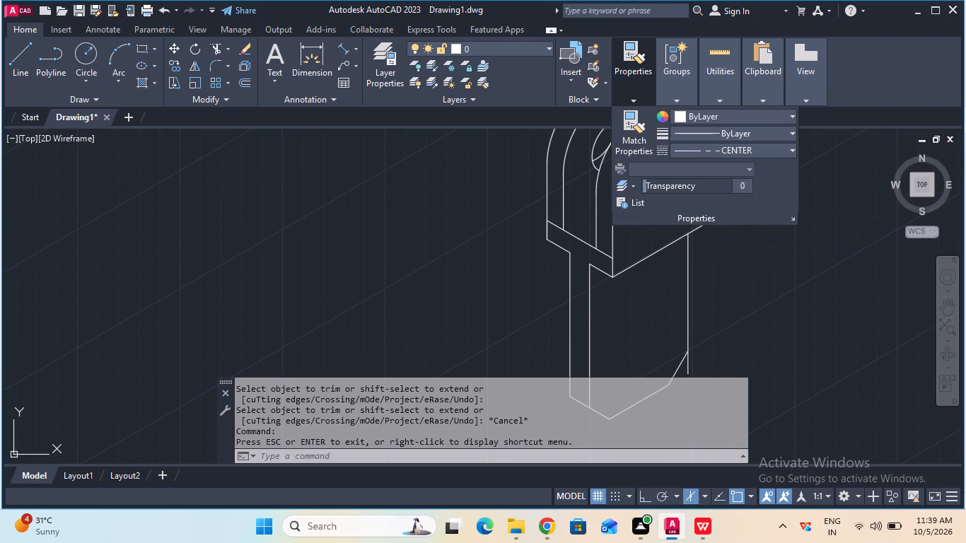
Erase the short overlapping line at the right corner cut and extend the shank's right vertical edge down to the cut.
{"action": "left_click", "coordinate": [689, 363]}
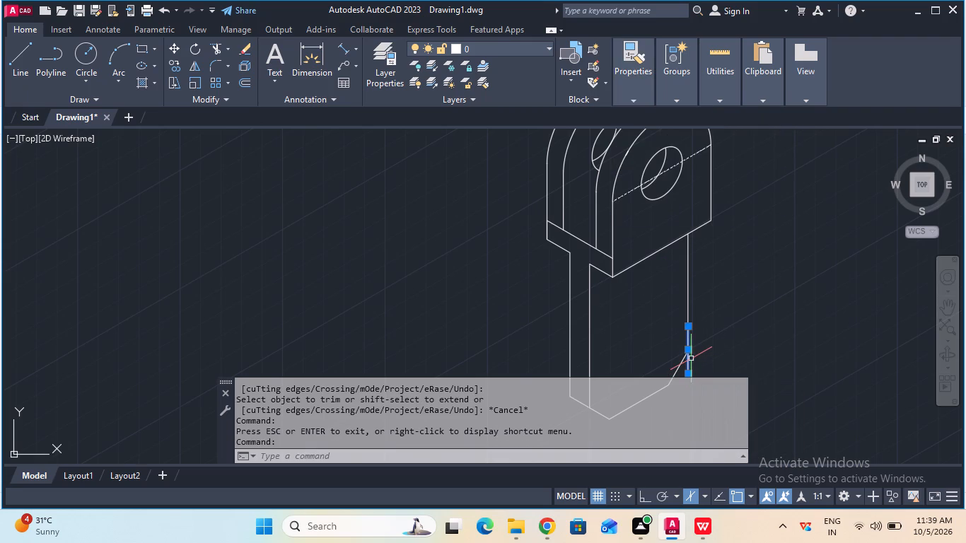
{"action": "key", "text": "Delete"}
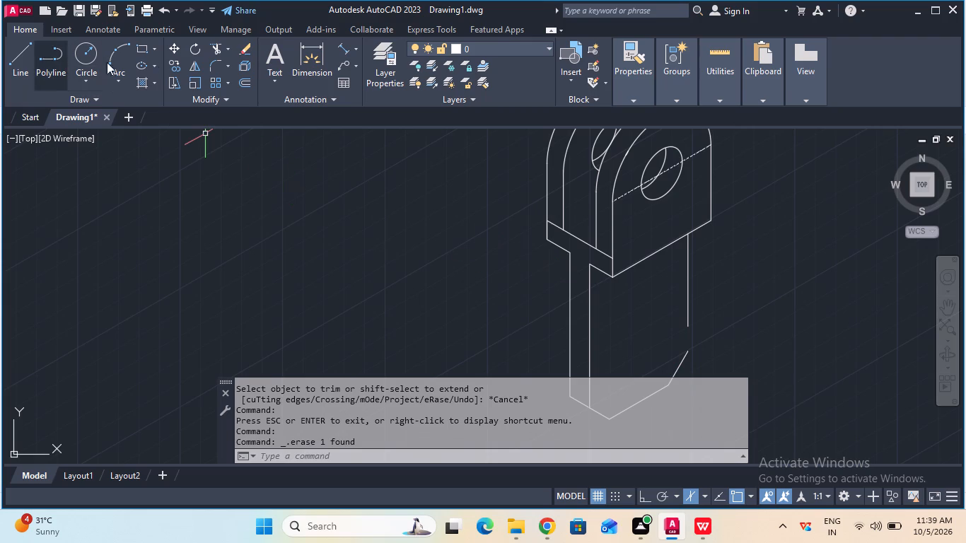
{"action": "left_click", "coordinate": [227, 50]}
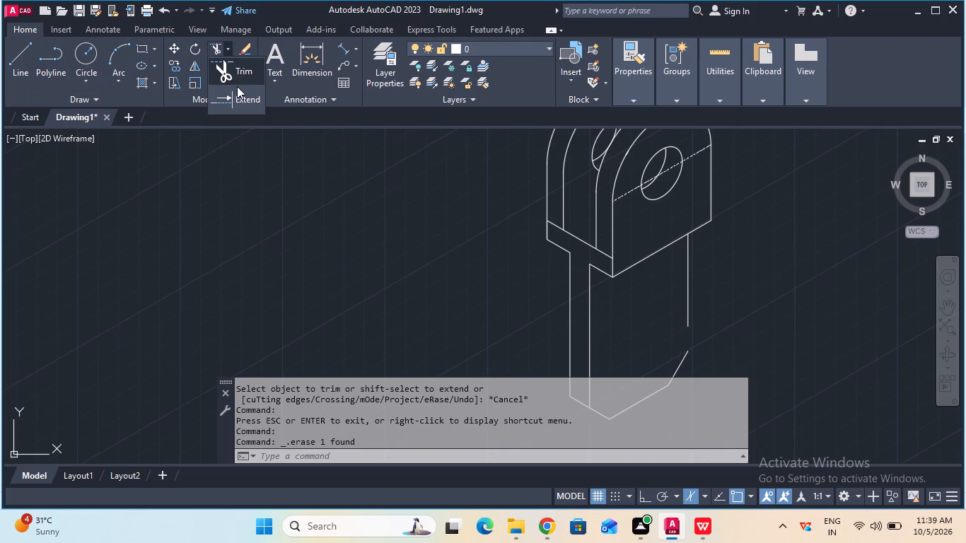
{"action": "left_click", "coordinate": [238, 92]}
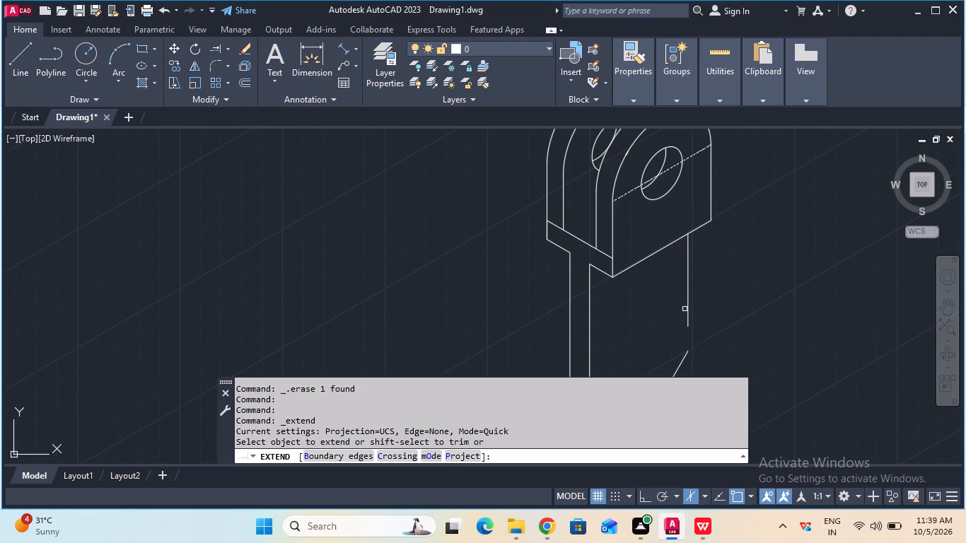
{"action": "left_click", "coordinate": [687, 309]}
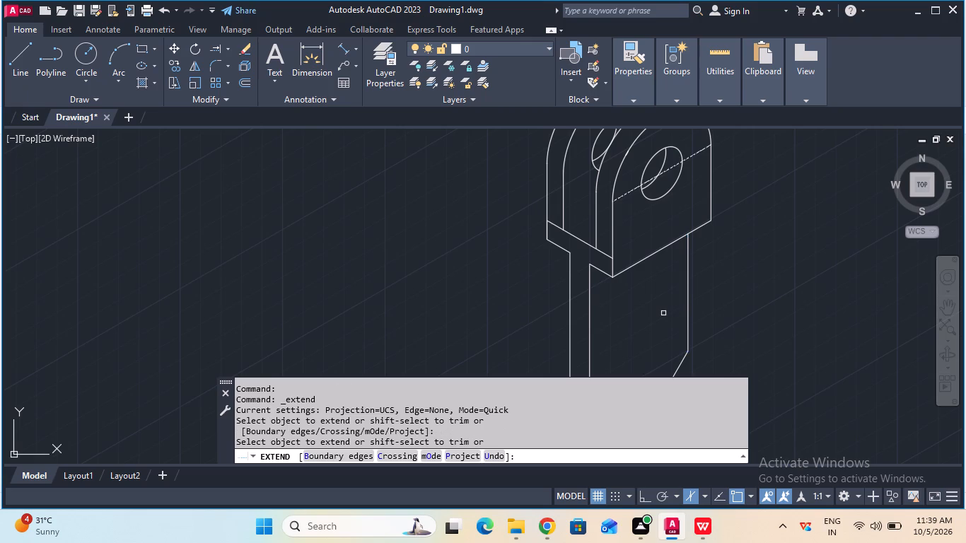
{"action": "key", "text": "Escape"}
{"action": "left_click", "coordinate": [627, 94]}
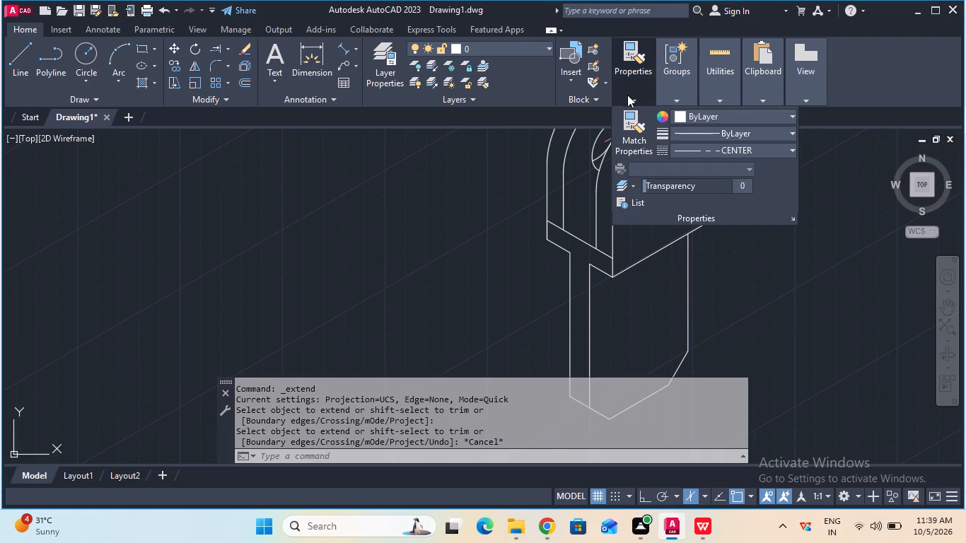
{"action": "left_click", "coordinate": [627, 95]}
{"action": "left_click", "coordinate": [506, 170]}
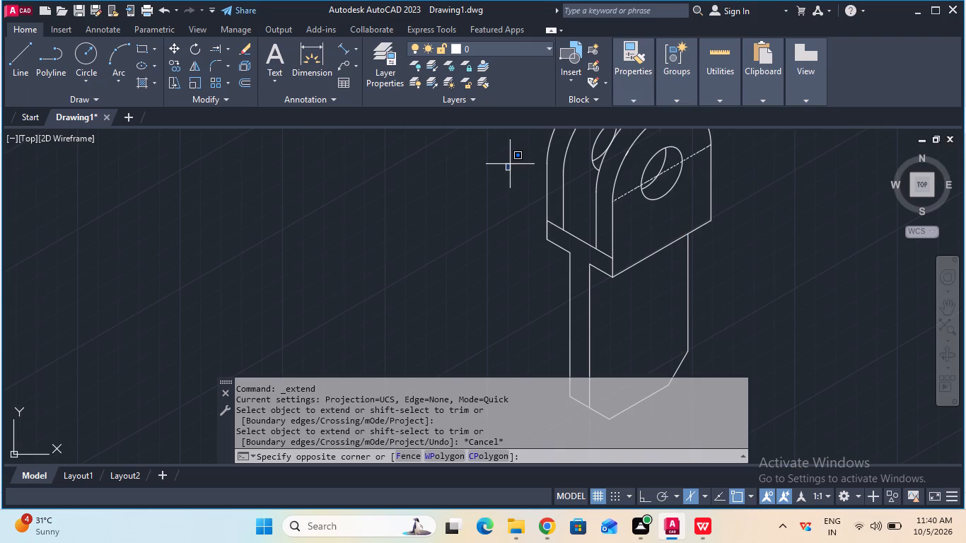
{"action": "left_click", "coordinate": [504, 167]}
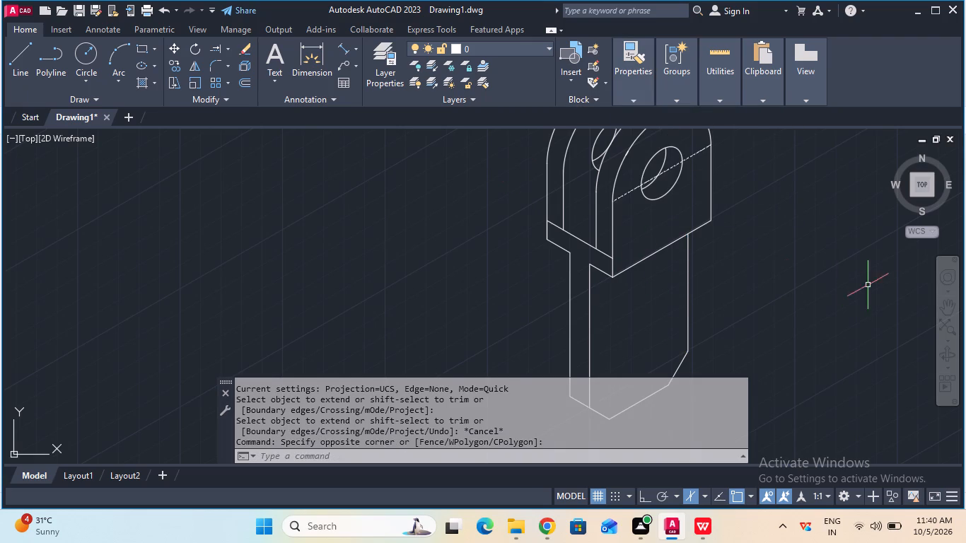
Draw a vertical centre line 25 mm up from the midpoint of the shank front face's bottom edge, with Ortho on.
{"action": "left_click", "coordinate": [945, 311]}
{"action": "left_click_drag", "start_coordinate": [809, 334], "coordinate": [803, 252]}
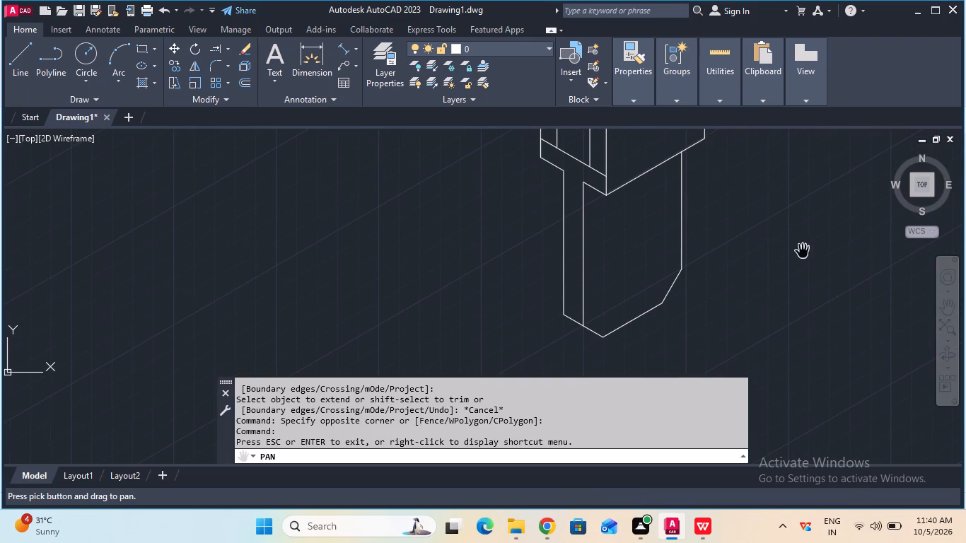
{"action": "key", "text": "Escape"}
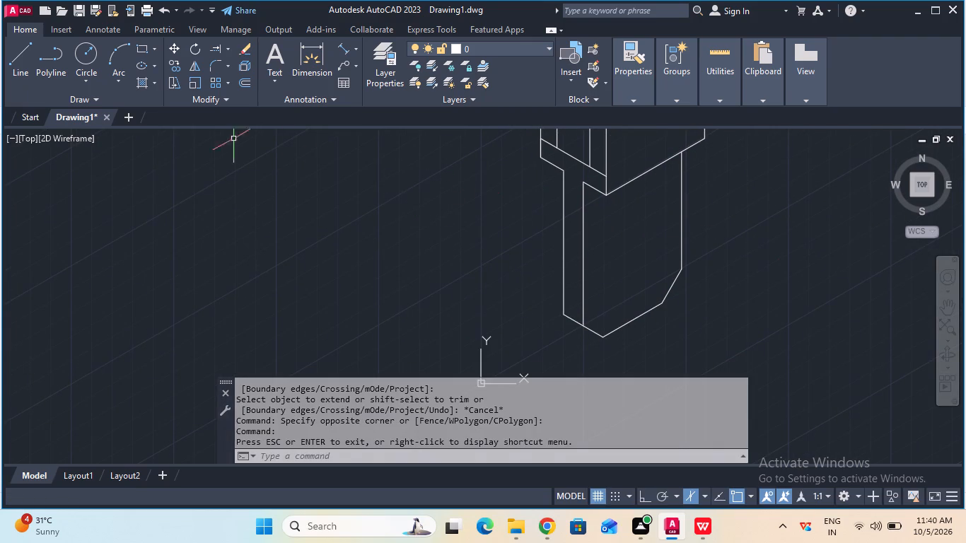
{"action": "left_click", "coordinate": [13, 64]}
{"action": "left_click", "coordinate": [633, 323]}
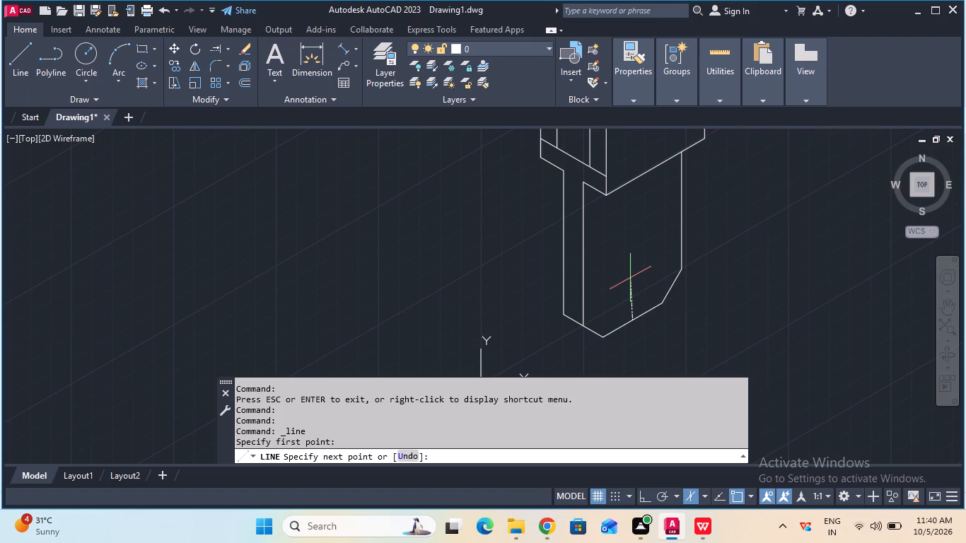
{"action": "key", "text": "F8"}
{"action": "key", "text": "2"}
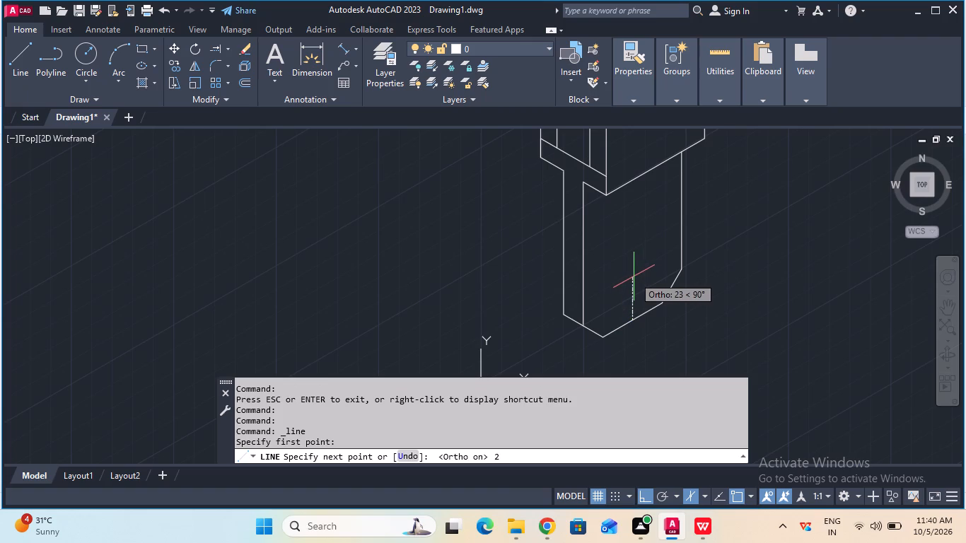
{"action": "key", "text": "5"}
{"action": "key", "text": "Return"}
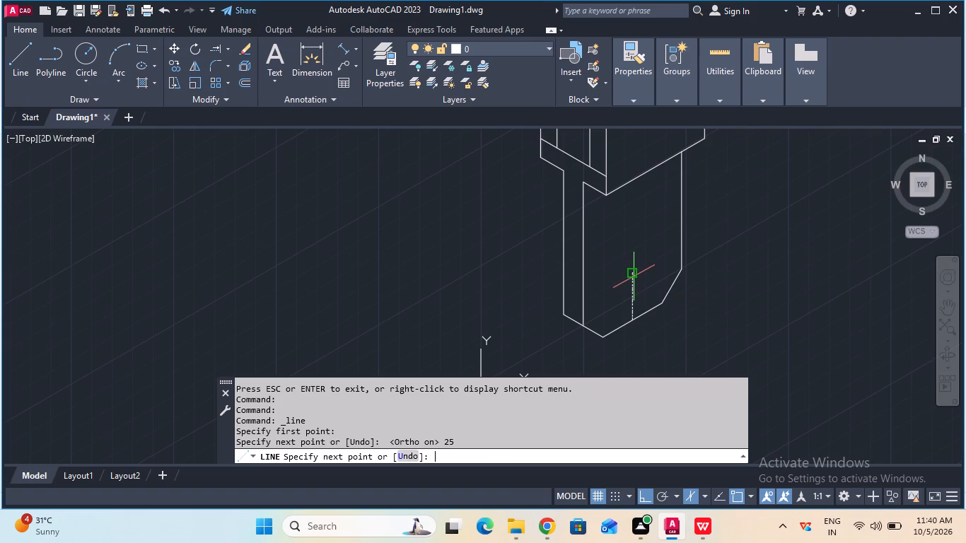
{"action": "key", "text": "Escape"}
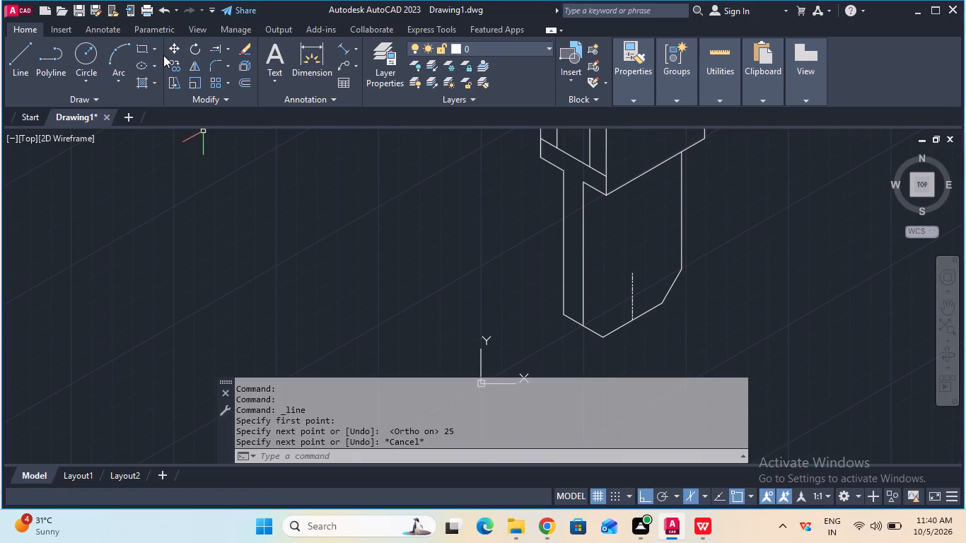
Set the current linetype to ByBlock.
{"action": "left_click", "coordinate": [632, 92]}
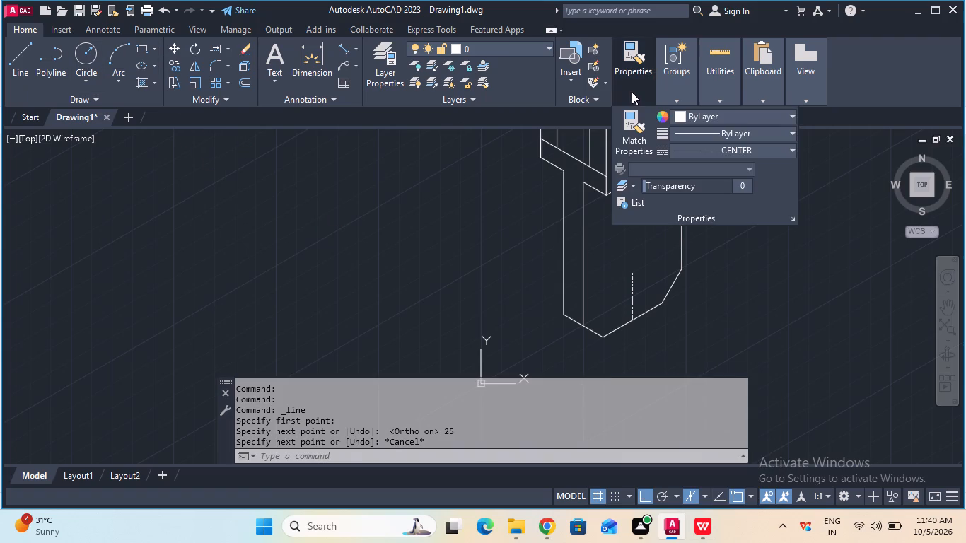
{"action": "left_click", "coordinate": [690, 144]}
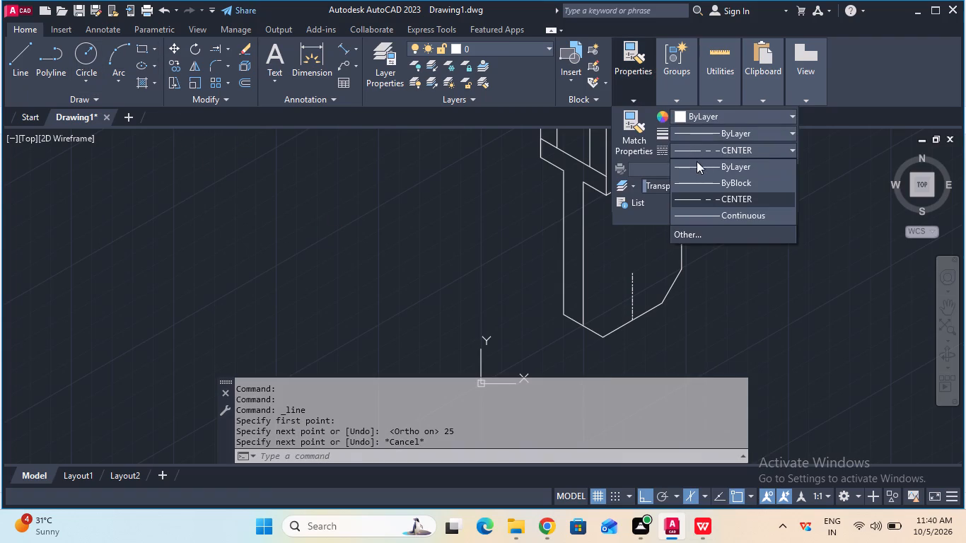
{"action": "left_click", "coordinate": [701, 184]}
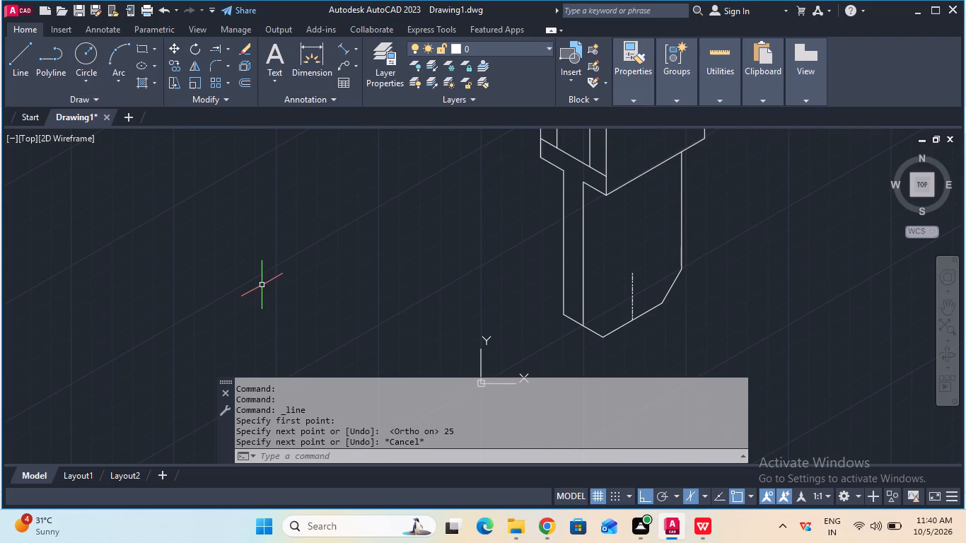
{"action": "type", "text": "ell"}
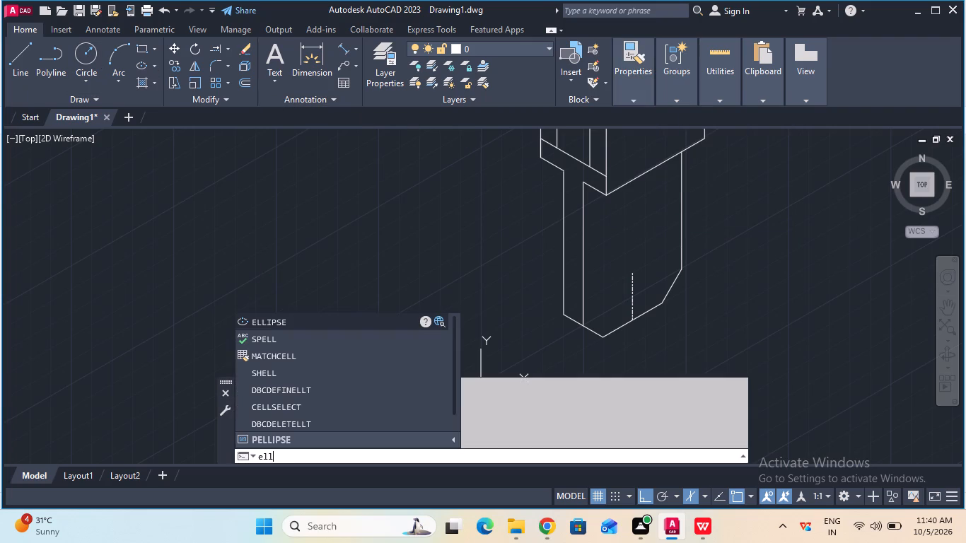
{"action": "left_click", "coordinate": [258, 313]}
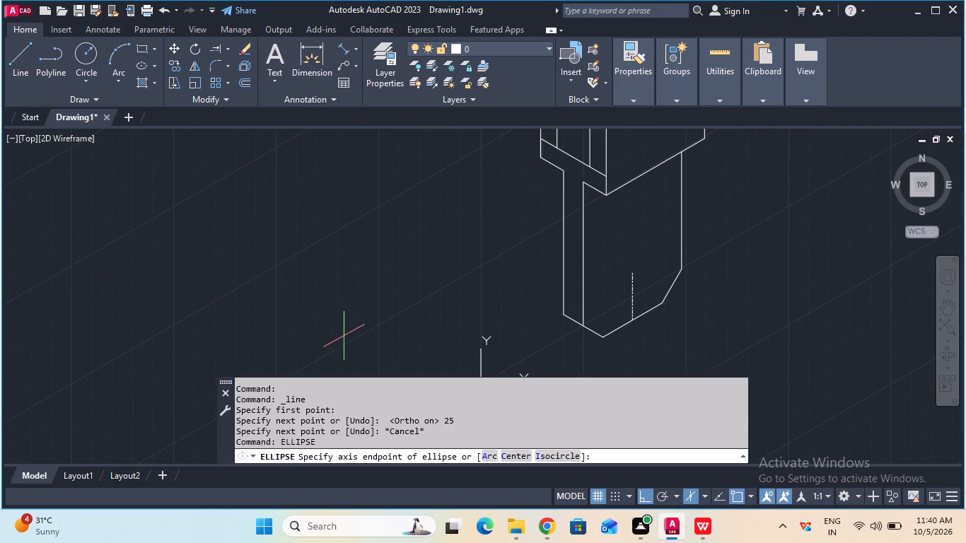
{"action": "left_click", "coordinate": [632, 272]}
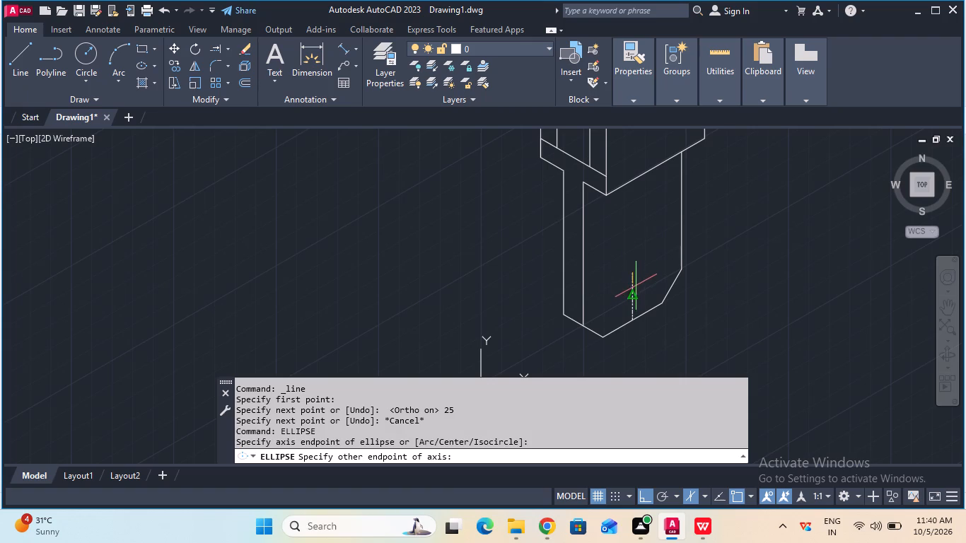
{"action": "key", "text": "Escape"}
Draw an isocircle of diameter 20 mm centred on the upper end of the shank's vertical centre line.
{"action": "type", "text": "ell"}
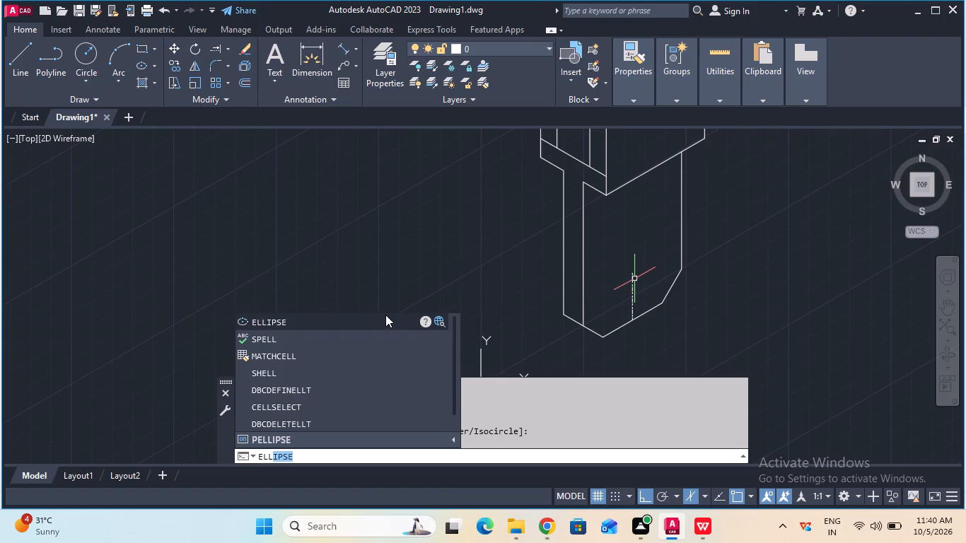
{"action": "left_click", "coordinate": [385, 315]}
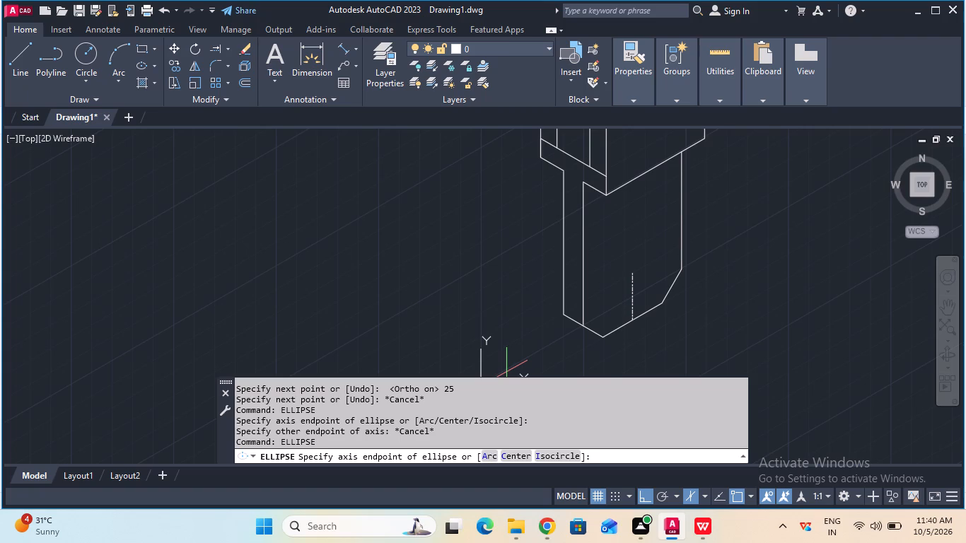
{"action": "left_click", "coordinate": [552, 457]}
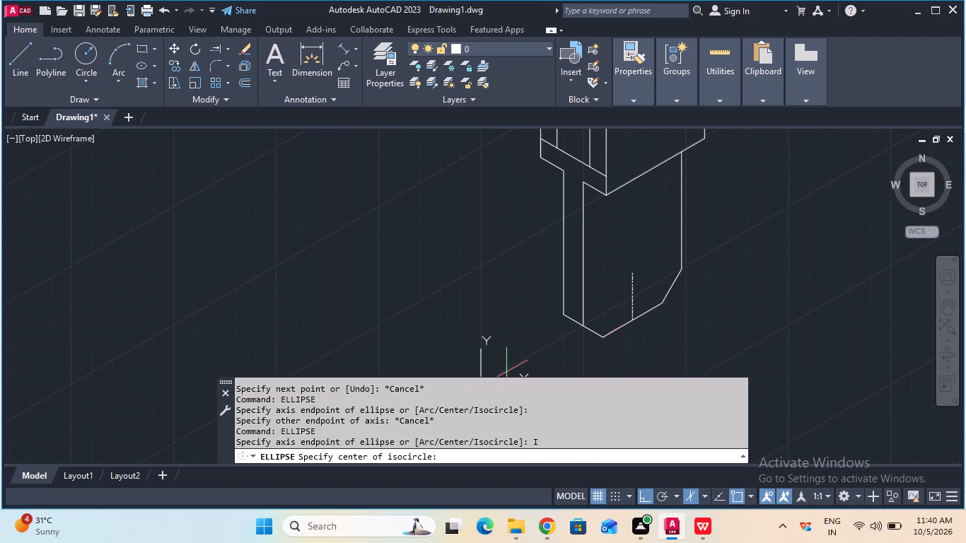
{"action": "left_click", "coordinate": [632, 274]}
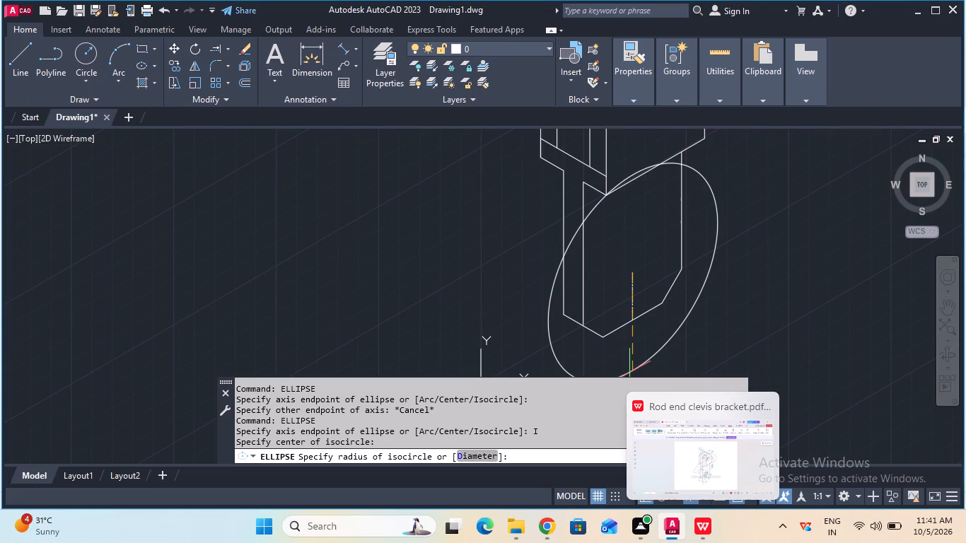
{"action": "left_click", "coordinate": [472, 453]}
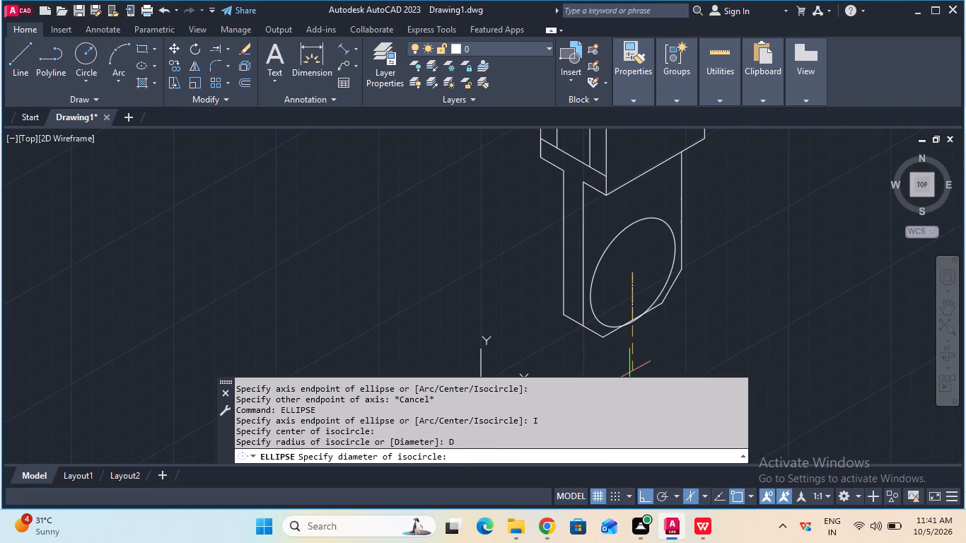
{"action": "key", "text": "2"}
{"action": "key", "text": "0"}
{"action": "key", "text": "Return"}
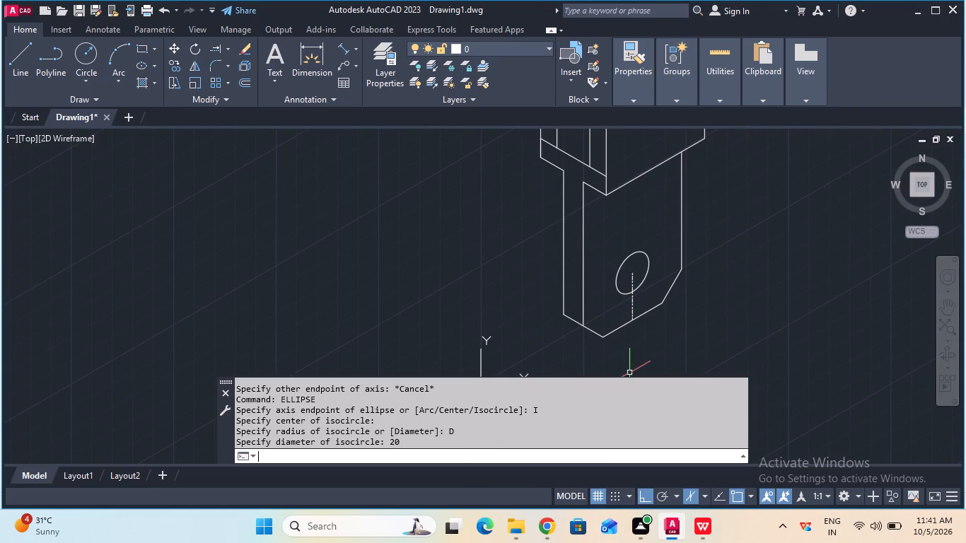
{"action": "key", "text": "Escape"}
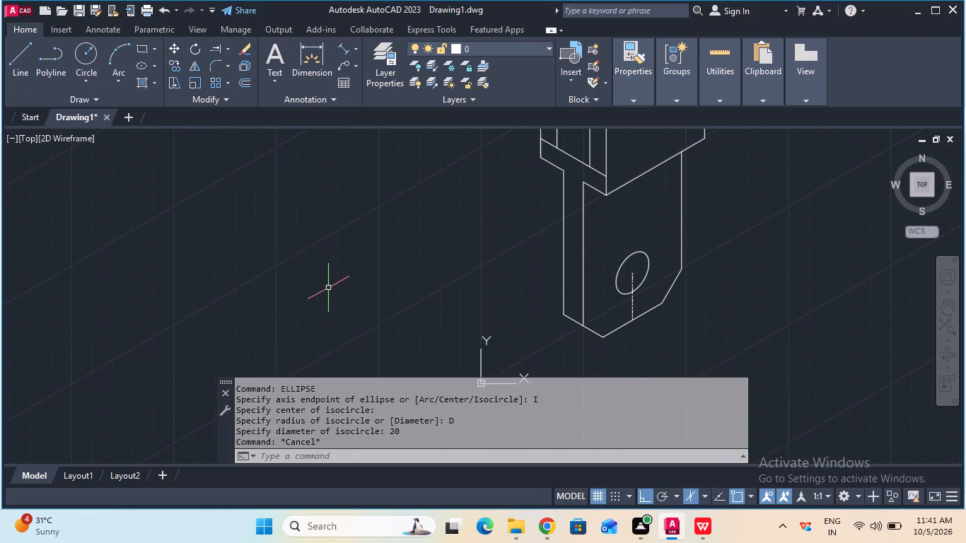
Draw an isocircle of diameter 35 mm centred on the upper end of the shank's vertical centre line.
{"action": "type", "text": "ell"}
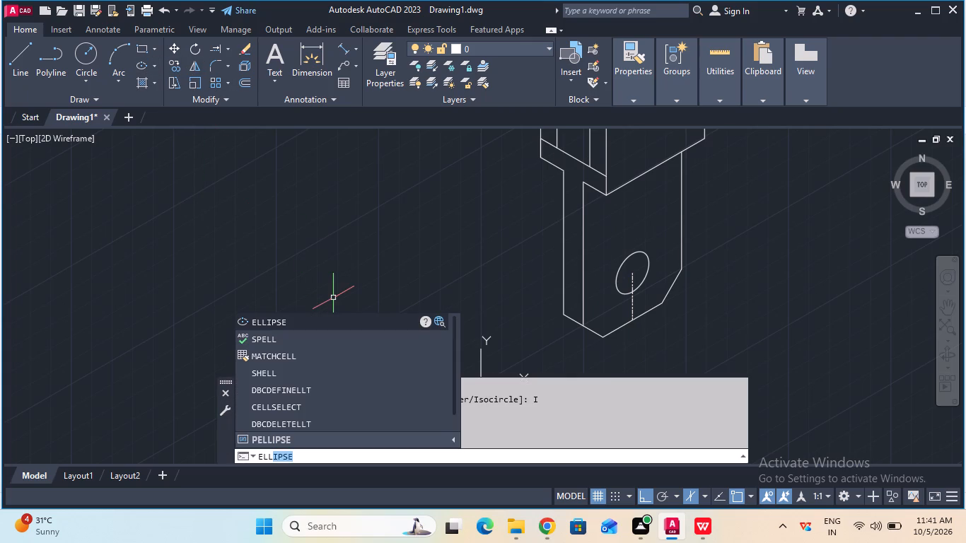
{"action": "left_click", "coordinate": [298, 325]}
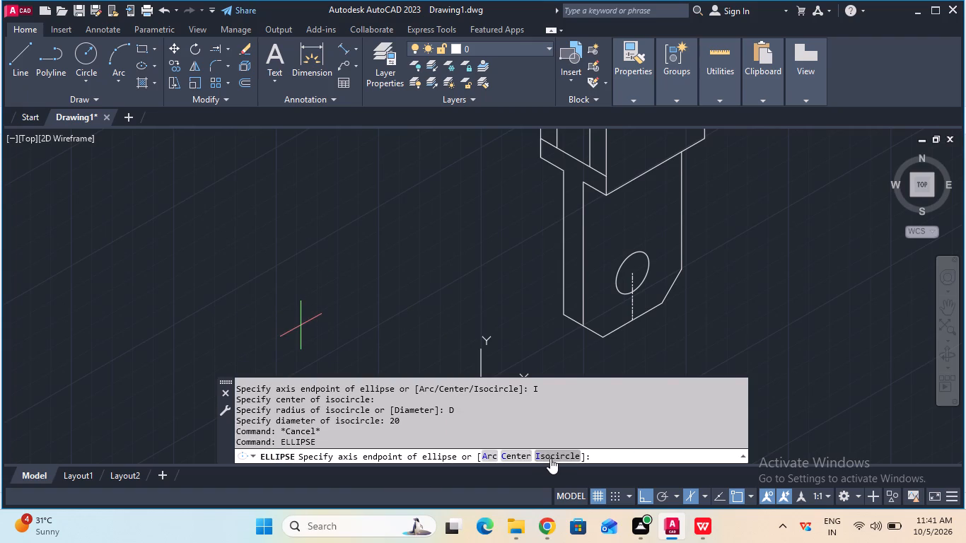
{"action": "left_click", "coordinate": [550, 458]}
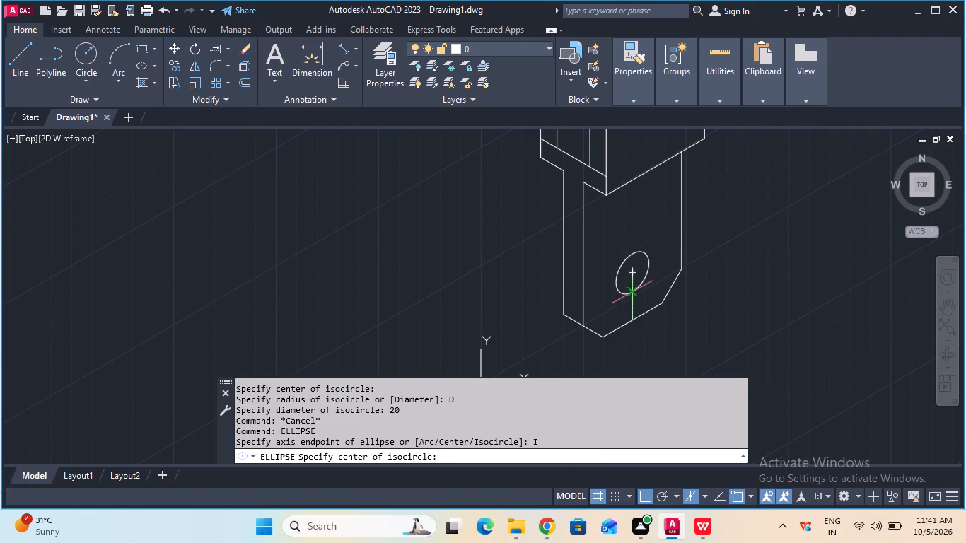
{"action": "left_click", "coordinate": [630, 274]}
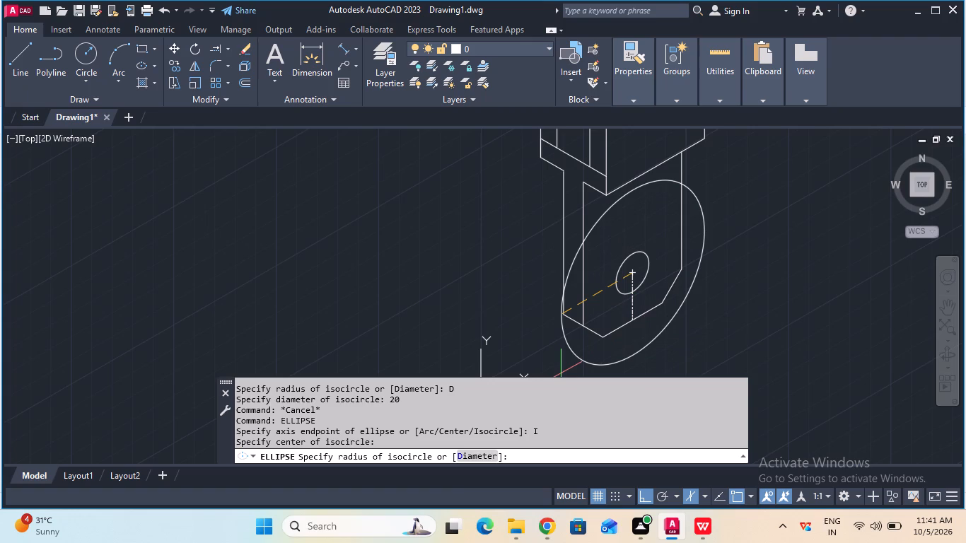
{"action": "left_click", "coordinate": [479, 456]}
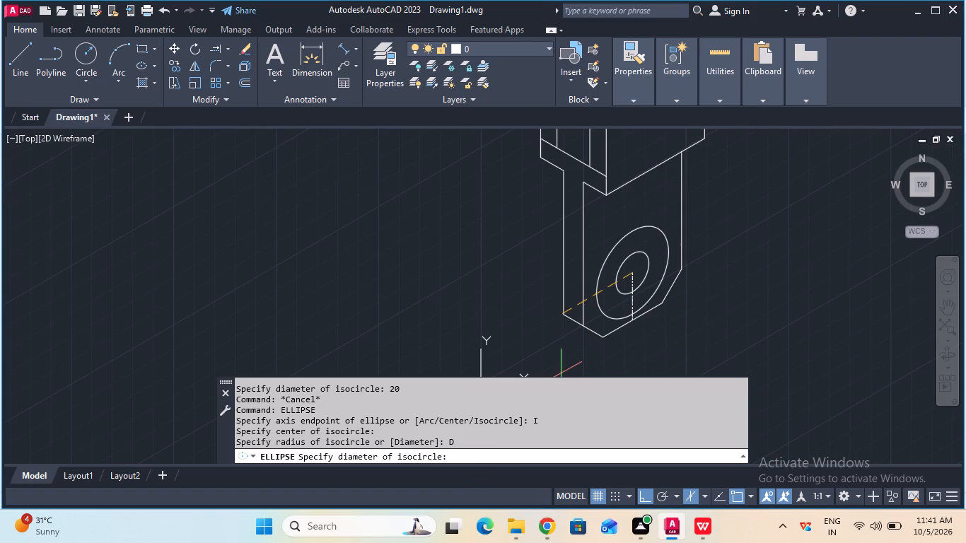
{"action": "type", "text": "35"}
{"action": "key", "text": "Return"}
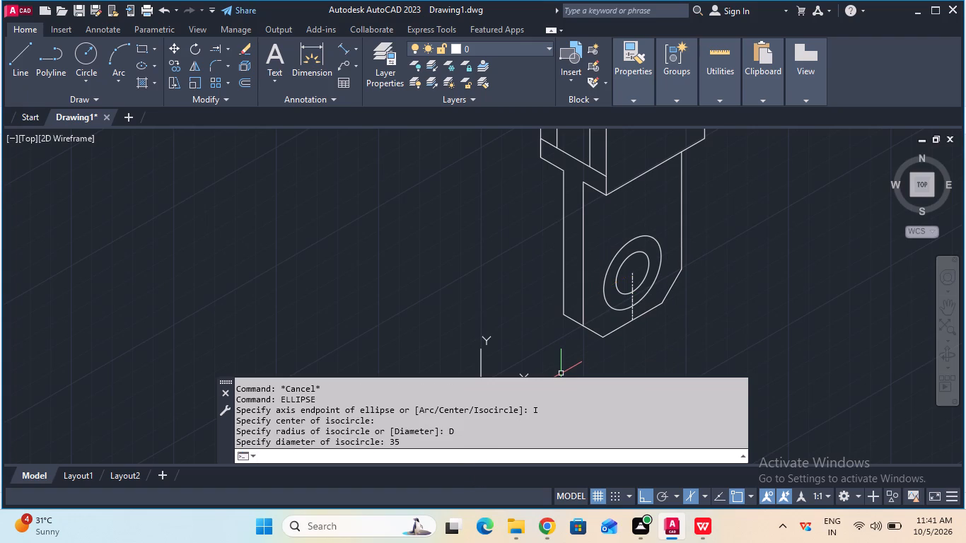
{"action": "key", "text": "Escape"}
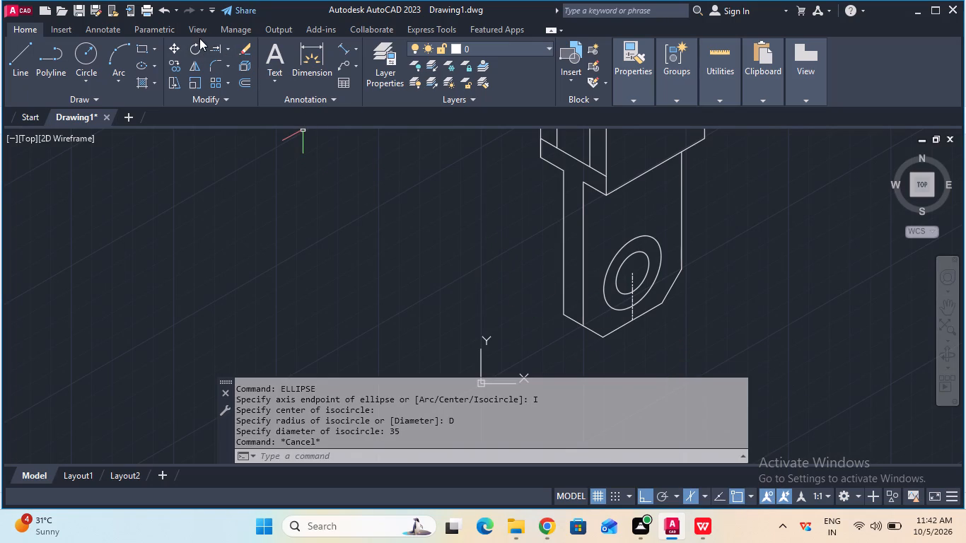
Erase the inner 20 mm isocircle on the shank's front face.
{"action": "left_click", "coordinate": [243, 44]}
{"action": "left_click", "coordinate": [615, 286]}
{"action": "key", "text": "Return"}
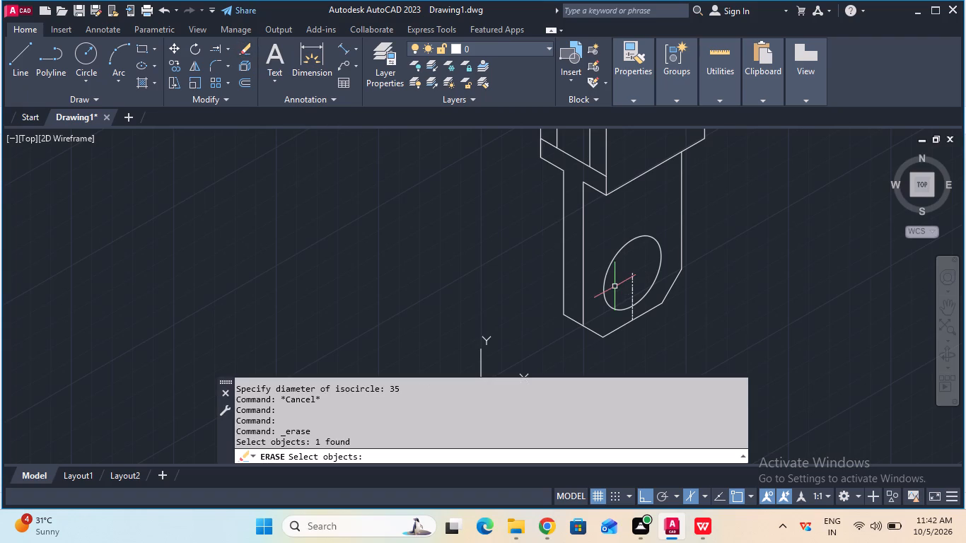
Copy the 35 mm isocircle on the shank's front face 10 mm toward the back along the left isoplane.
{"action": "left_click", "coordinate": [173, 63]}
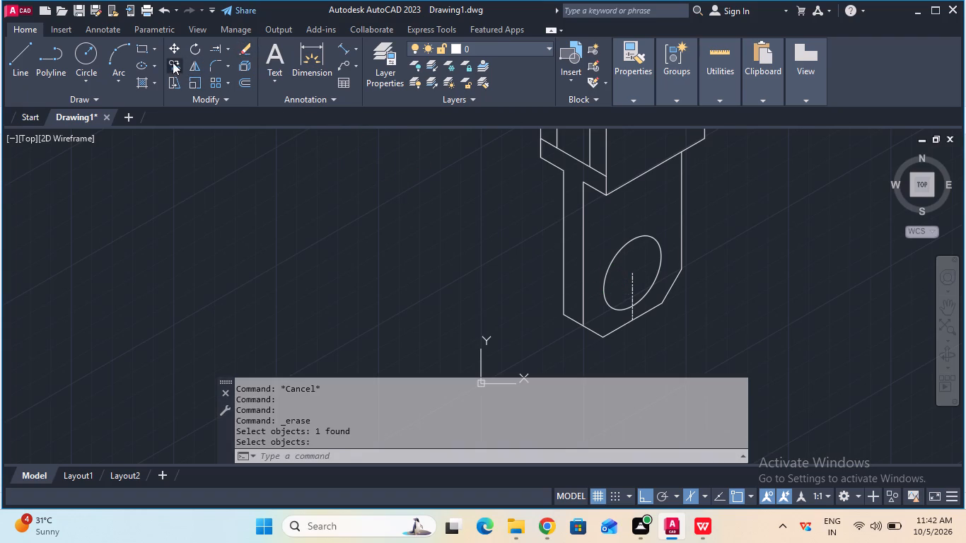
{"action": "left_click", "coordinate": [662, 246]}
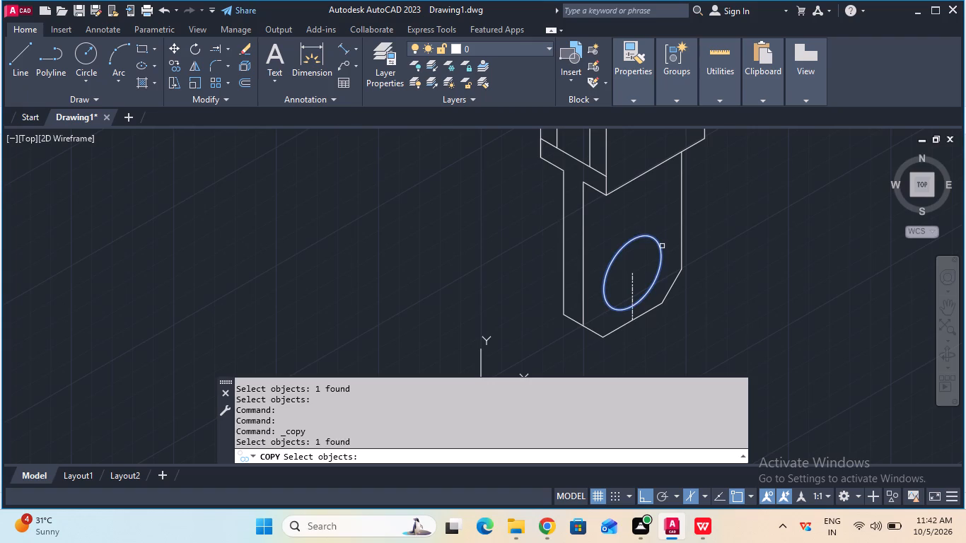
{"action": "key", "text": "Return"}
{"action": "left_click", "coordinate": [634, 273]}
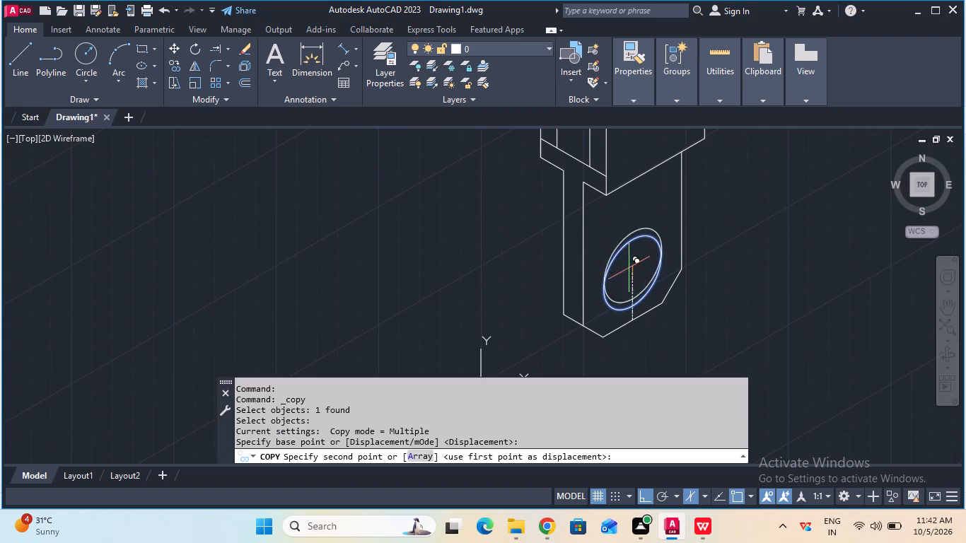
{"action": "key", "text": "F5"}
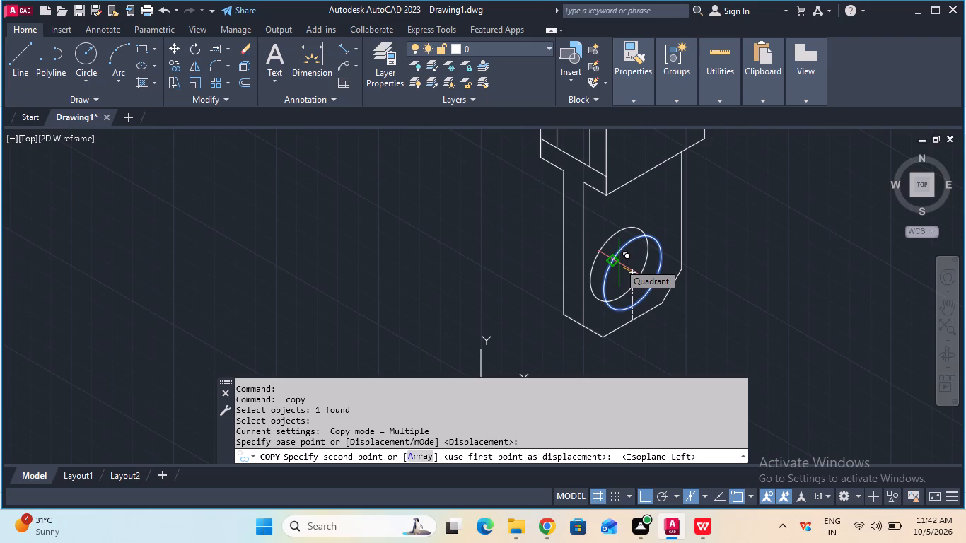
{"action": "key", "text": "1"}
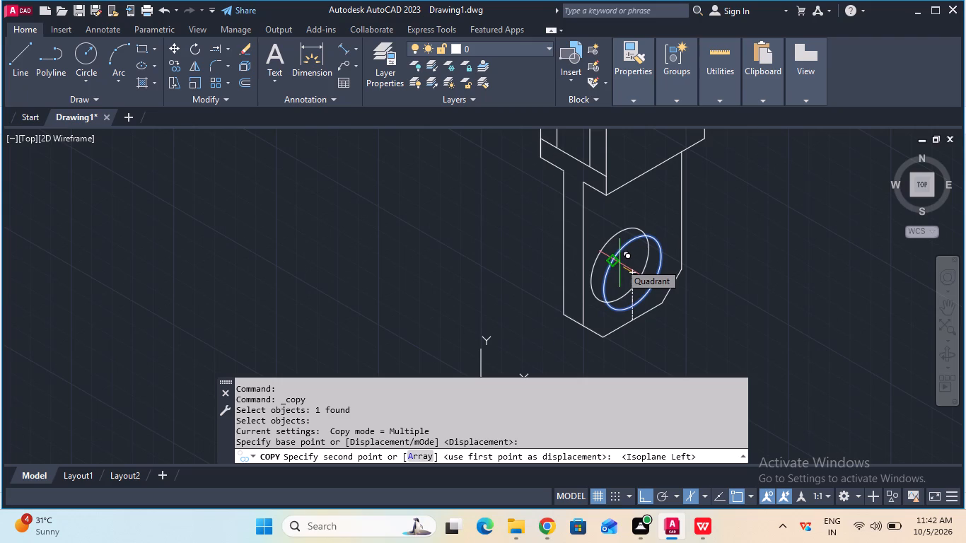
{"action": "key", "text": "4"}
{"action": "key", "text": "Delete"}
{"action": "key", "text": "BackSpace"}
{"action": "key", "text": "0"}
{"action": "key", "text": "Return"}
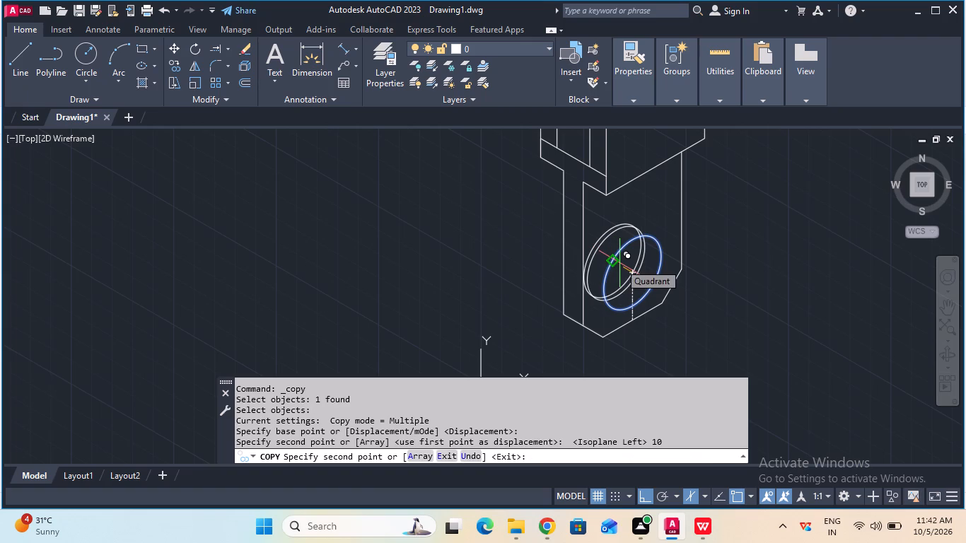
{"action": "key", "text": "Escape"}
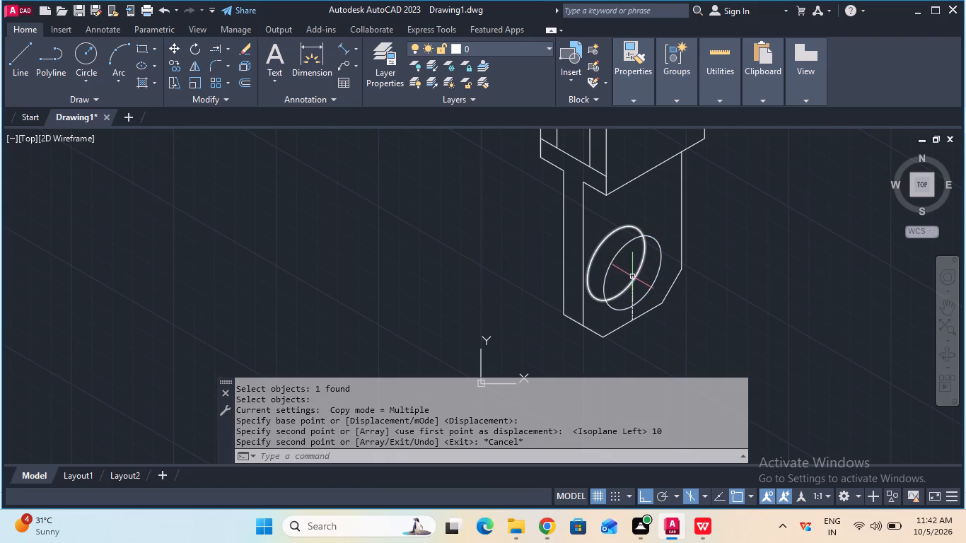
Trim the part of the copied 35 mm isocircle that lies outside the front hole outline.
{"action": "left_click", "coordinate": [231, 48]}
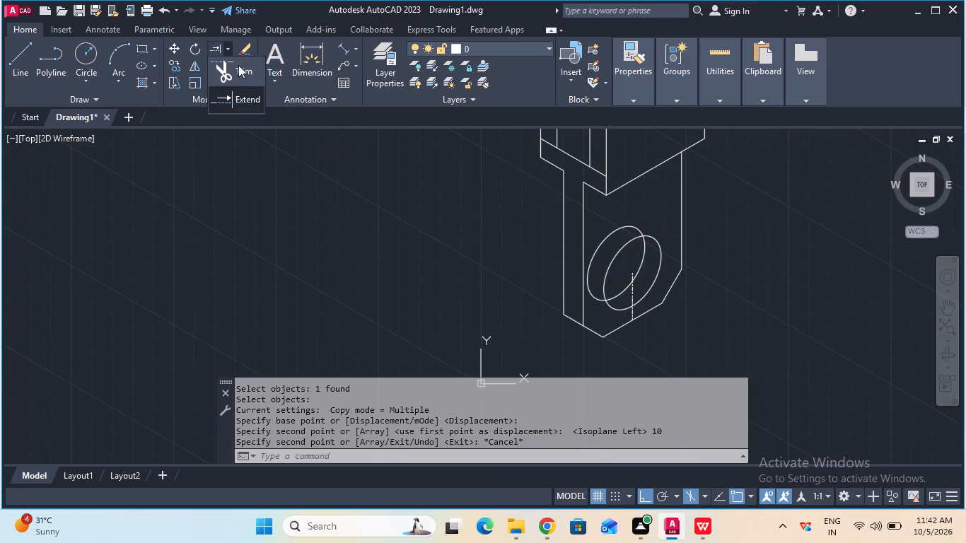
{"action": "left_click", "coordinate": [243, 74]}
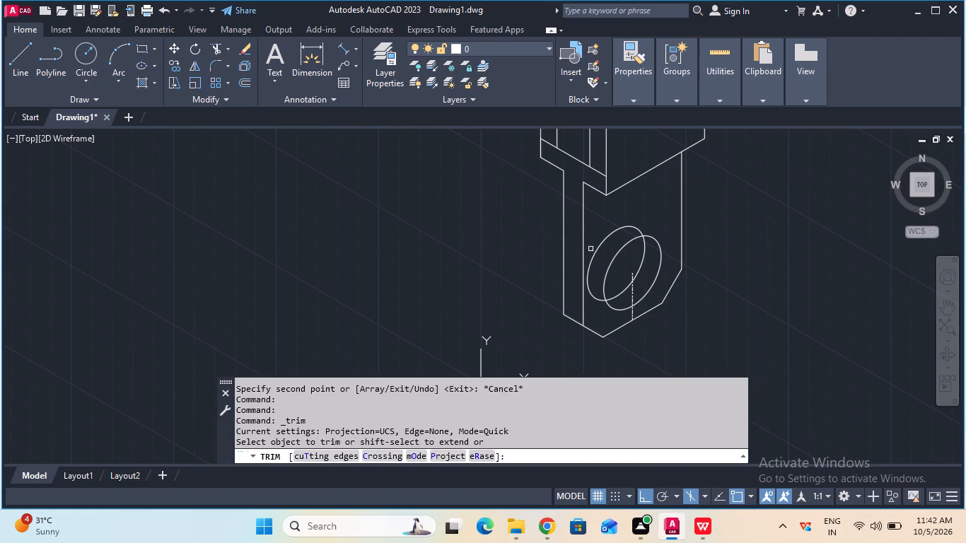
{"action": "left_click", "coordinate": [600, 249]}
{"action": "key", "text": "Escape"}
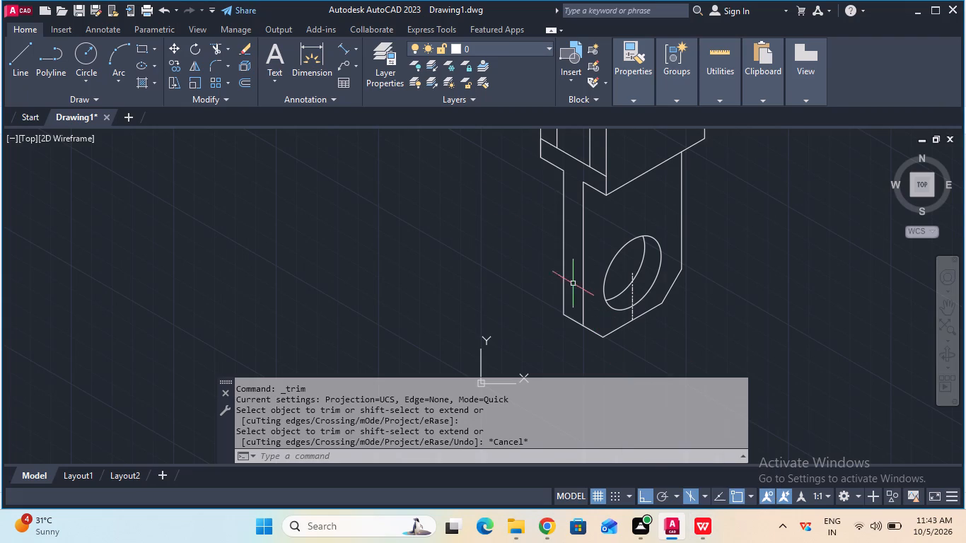
Check the depth between the hole's rear arc and front outline with an aligned dimension, without placing it.
{"action": "left_click", "coordinate": [346, 45]}
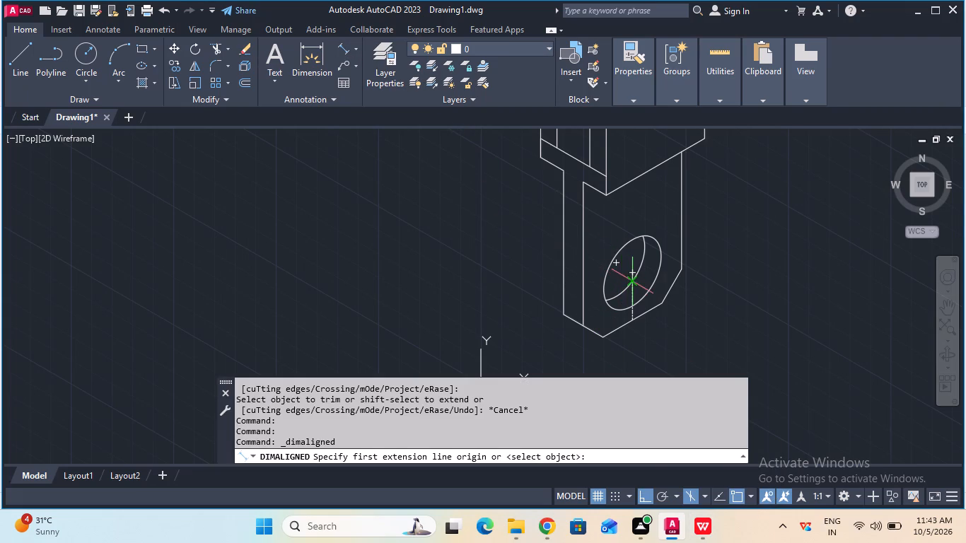
{"action": "left_click", "coordinate": [632, 284]}
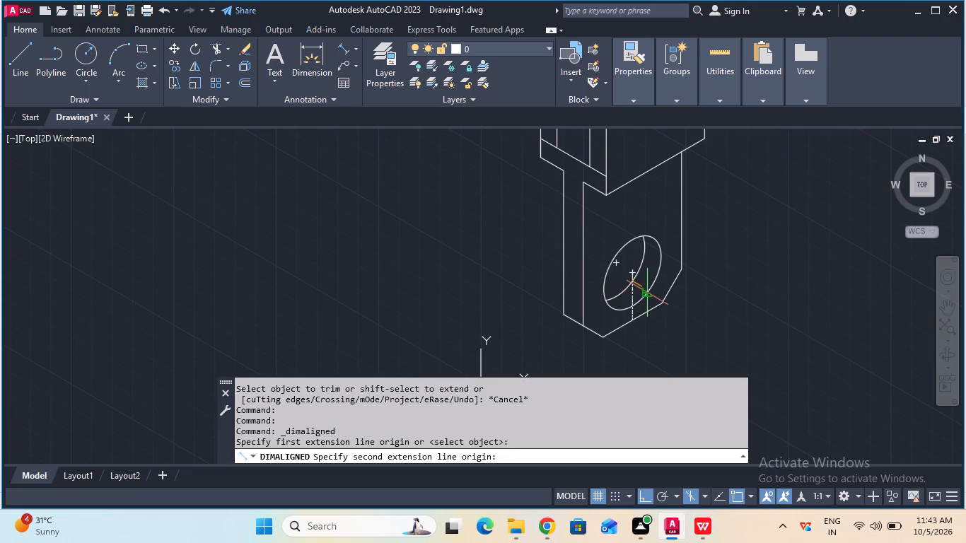
{"action": "left_click", "coordinate": [647, 293]}
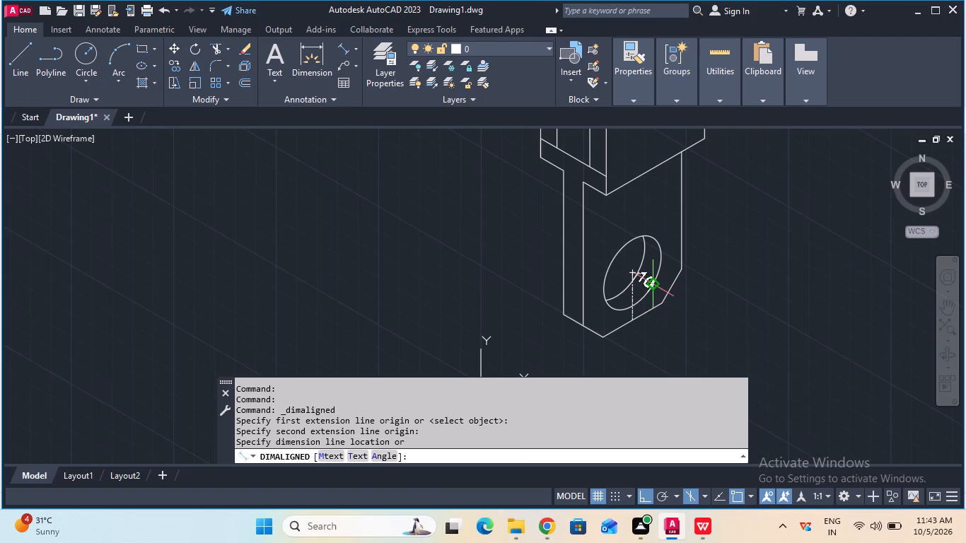
{"action": "key", "text": "Escape"}
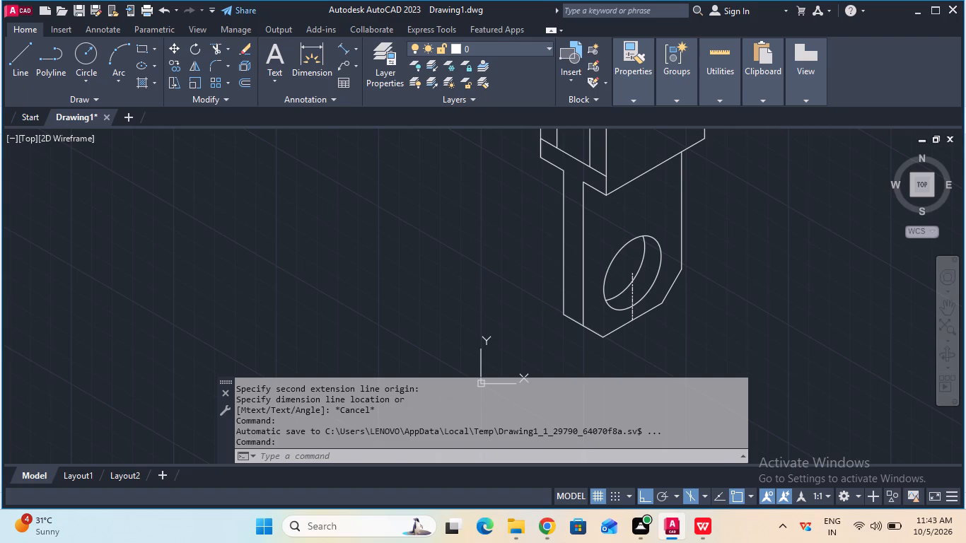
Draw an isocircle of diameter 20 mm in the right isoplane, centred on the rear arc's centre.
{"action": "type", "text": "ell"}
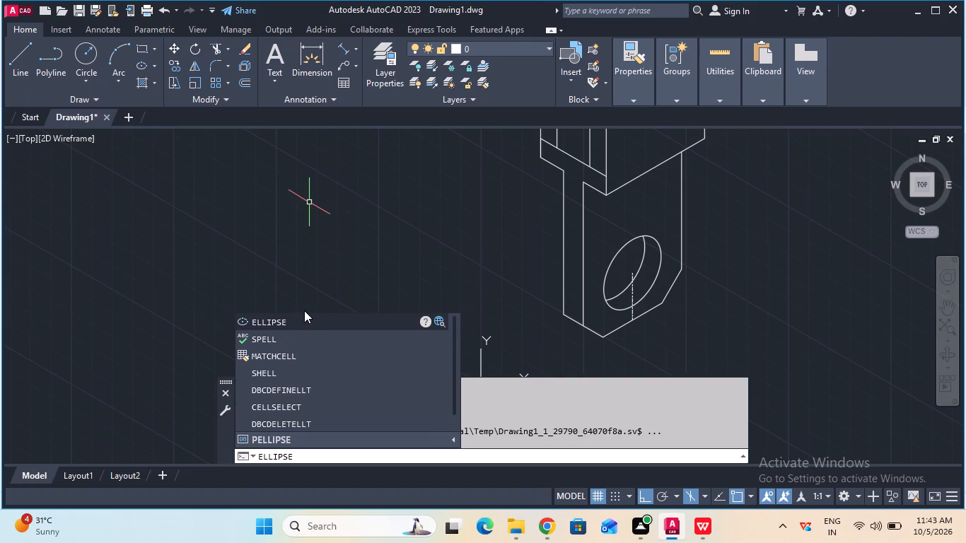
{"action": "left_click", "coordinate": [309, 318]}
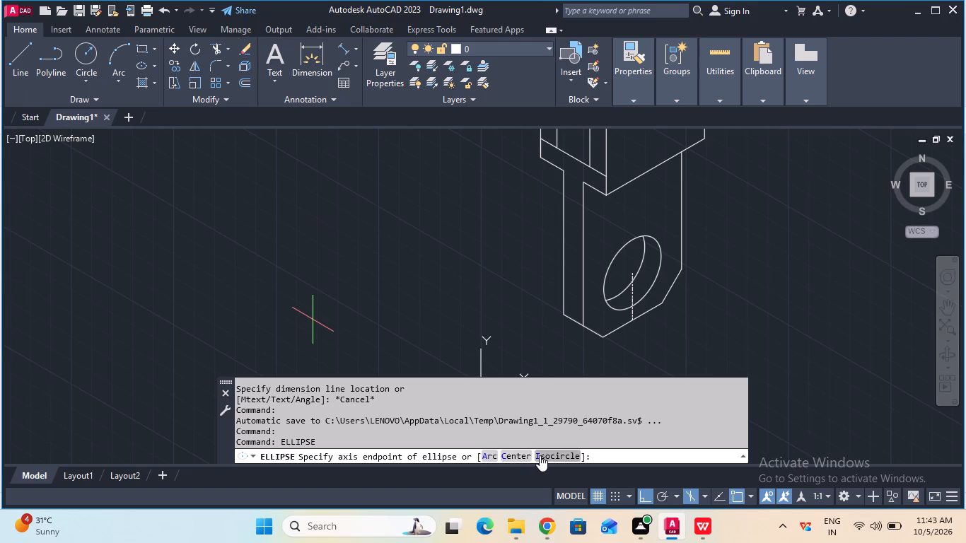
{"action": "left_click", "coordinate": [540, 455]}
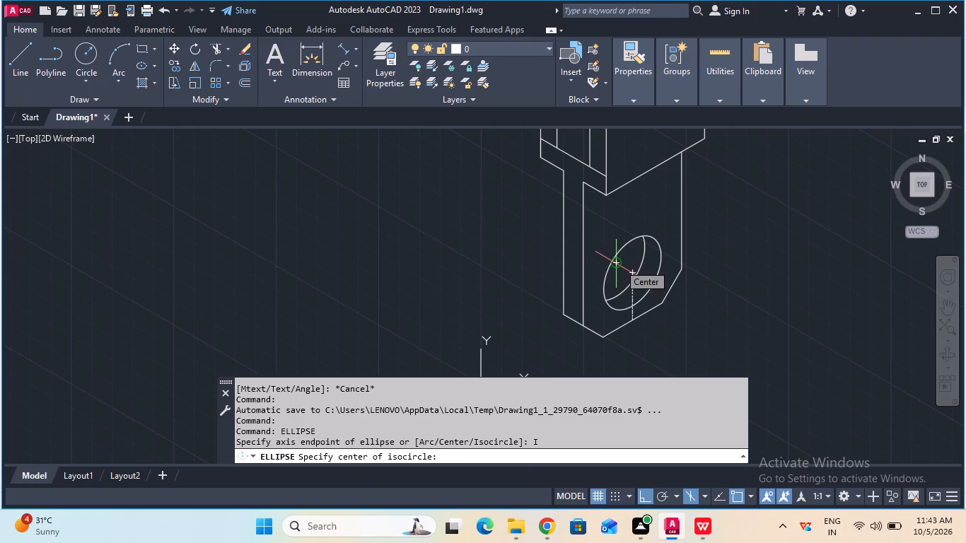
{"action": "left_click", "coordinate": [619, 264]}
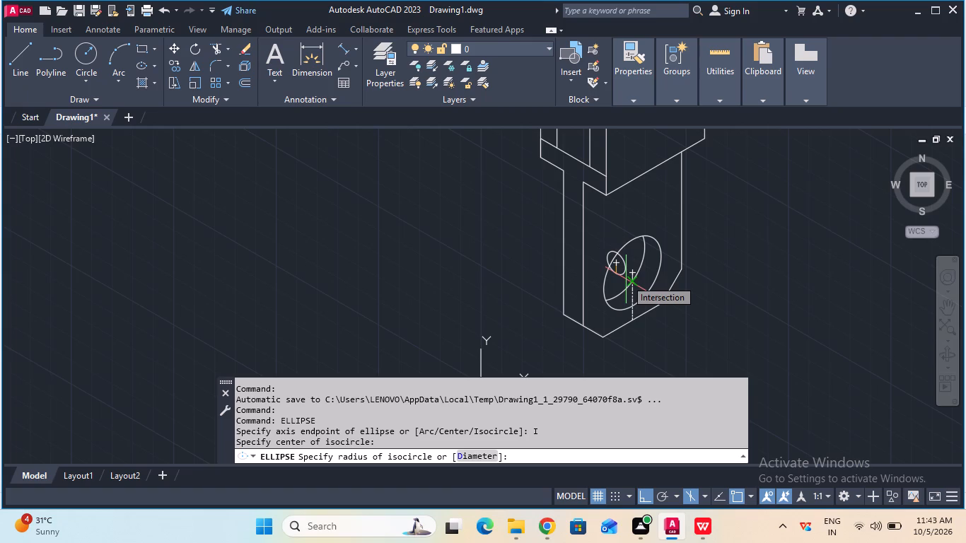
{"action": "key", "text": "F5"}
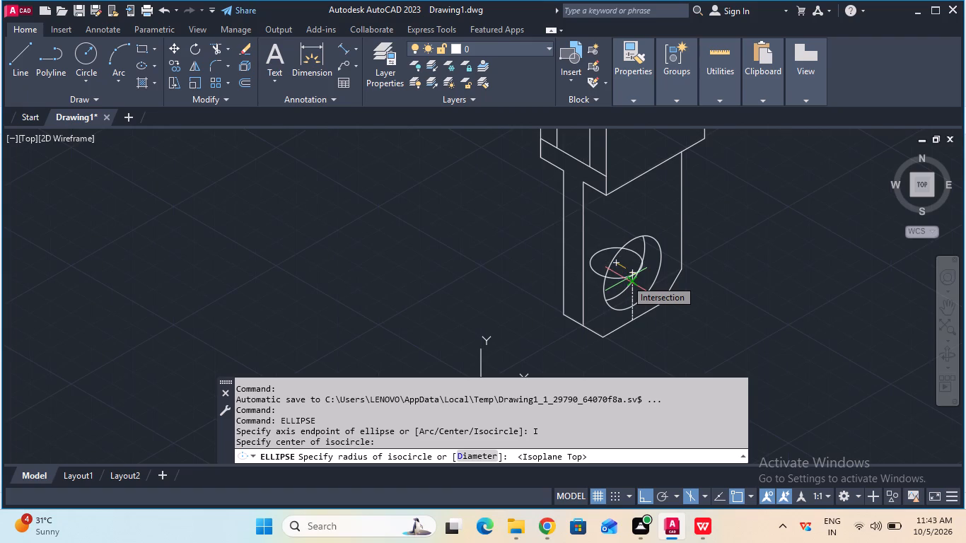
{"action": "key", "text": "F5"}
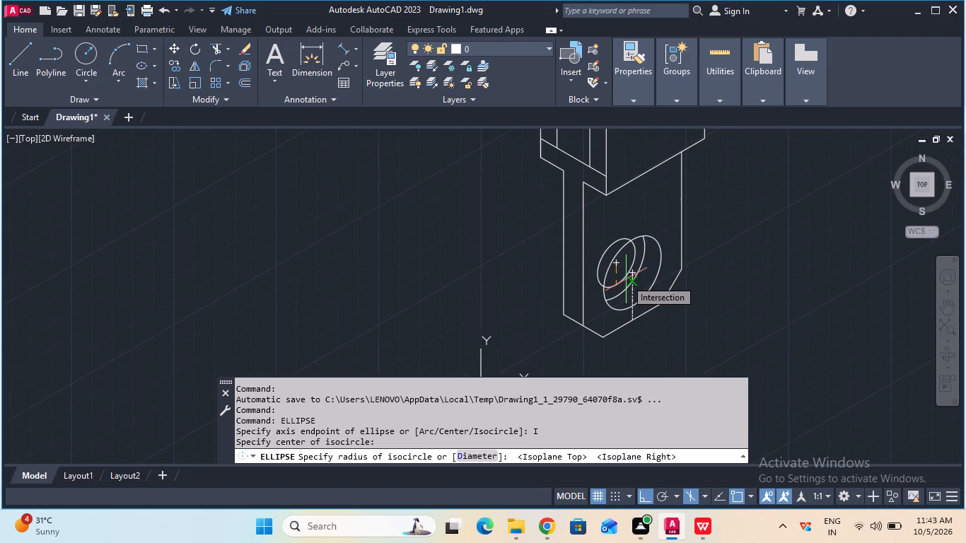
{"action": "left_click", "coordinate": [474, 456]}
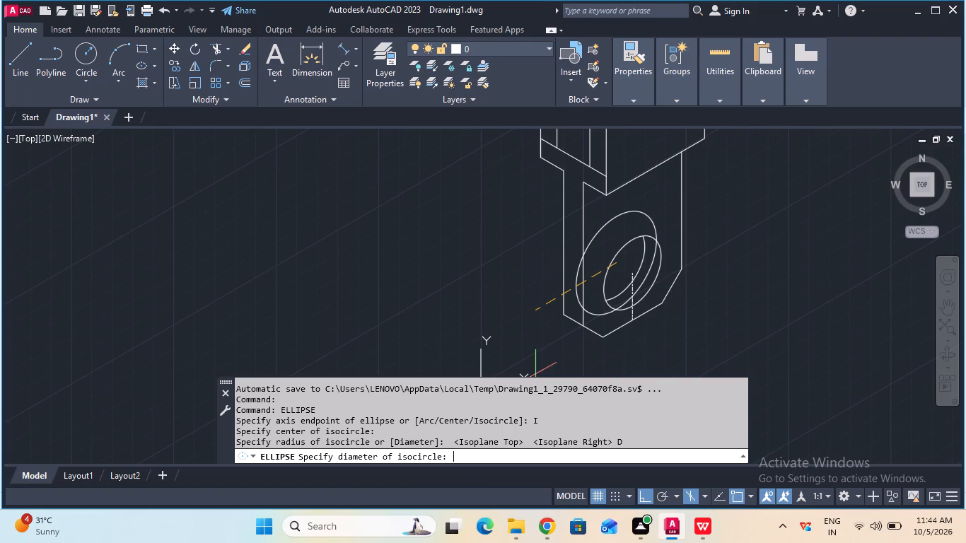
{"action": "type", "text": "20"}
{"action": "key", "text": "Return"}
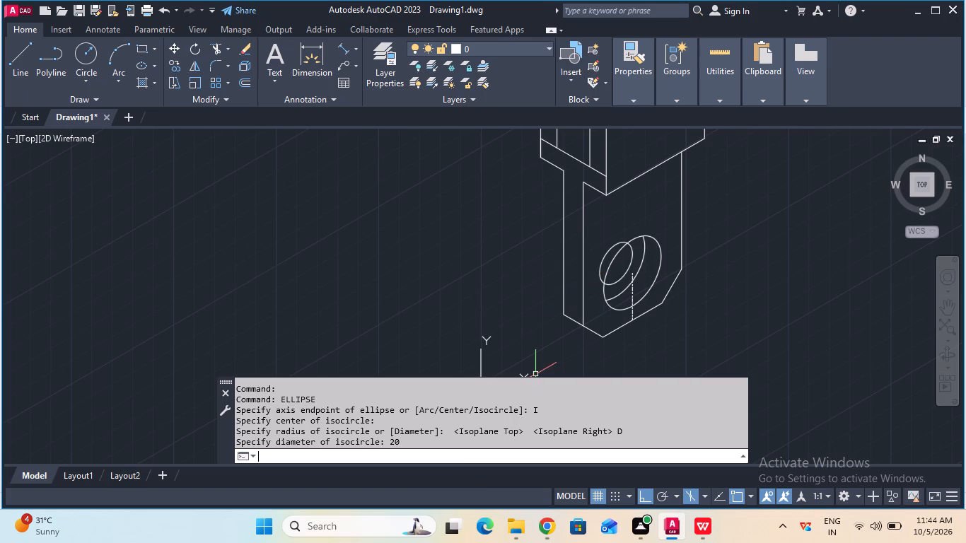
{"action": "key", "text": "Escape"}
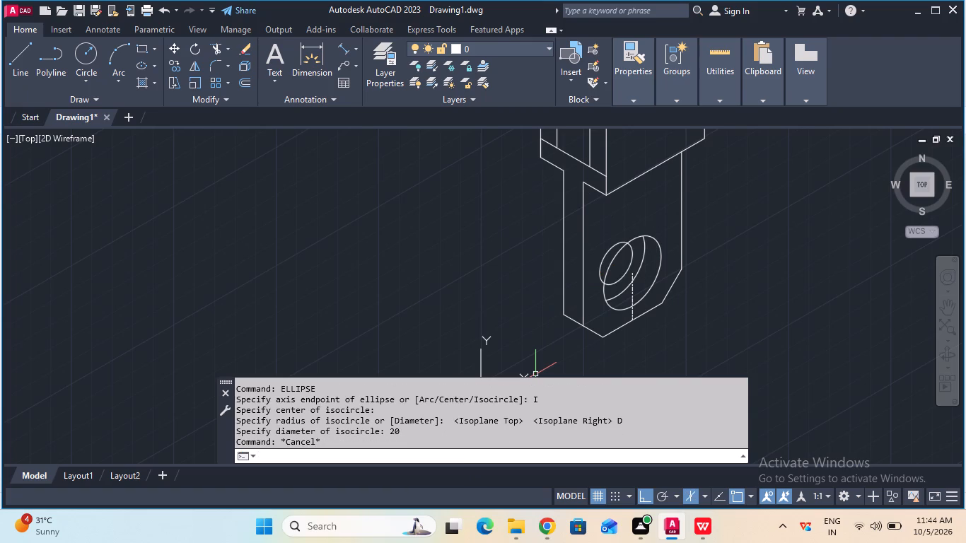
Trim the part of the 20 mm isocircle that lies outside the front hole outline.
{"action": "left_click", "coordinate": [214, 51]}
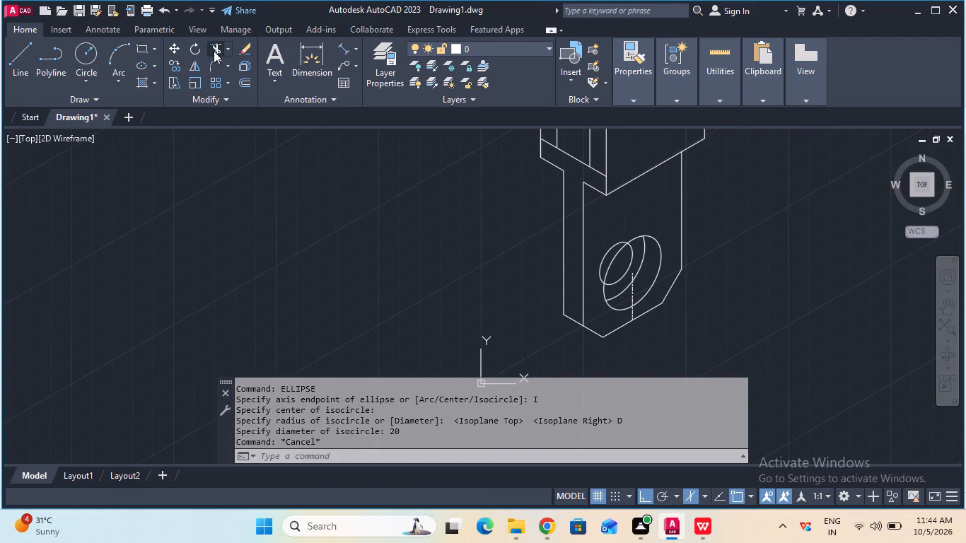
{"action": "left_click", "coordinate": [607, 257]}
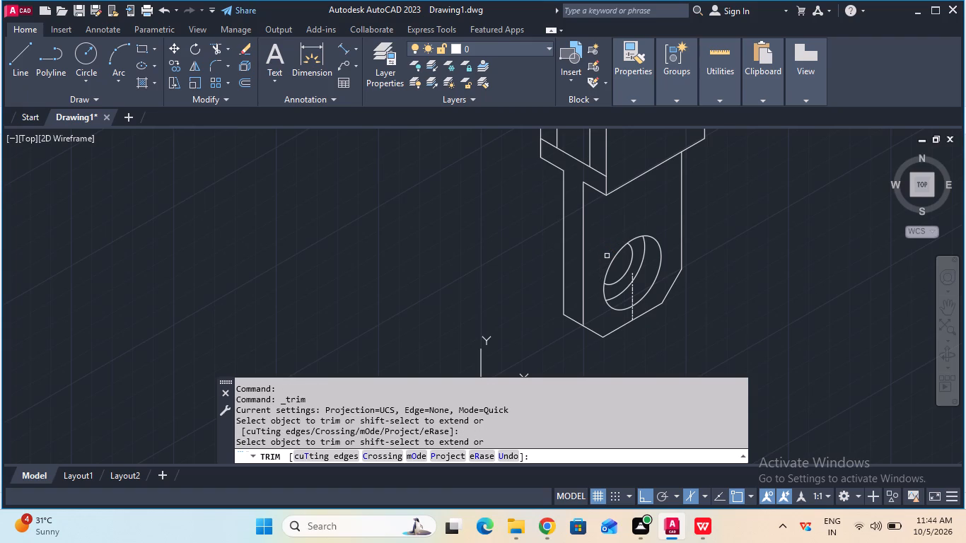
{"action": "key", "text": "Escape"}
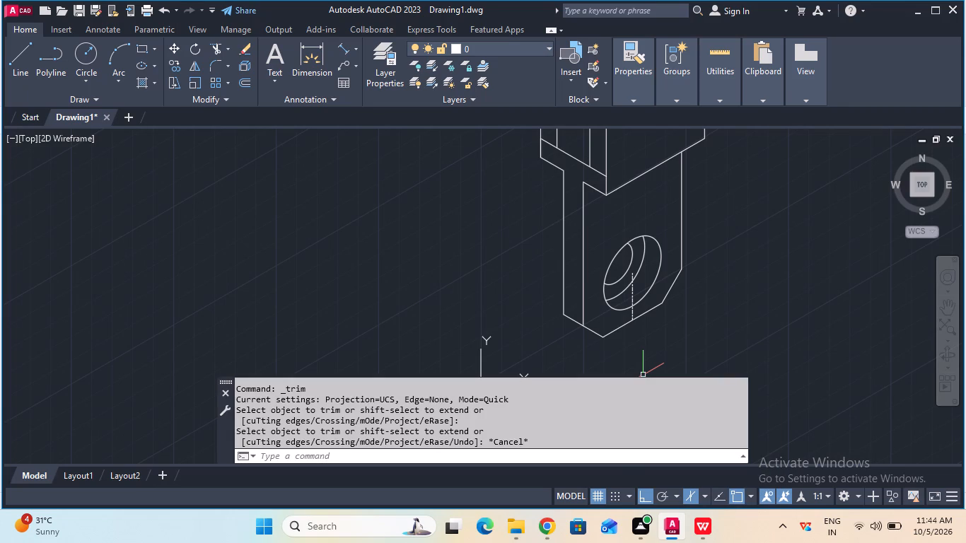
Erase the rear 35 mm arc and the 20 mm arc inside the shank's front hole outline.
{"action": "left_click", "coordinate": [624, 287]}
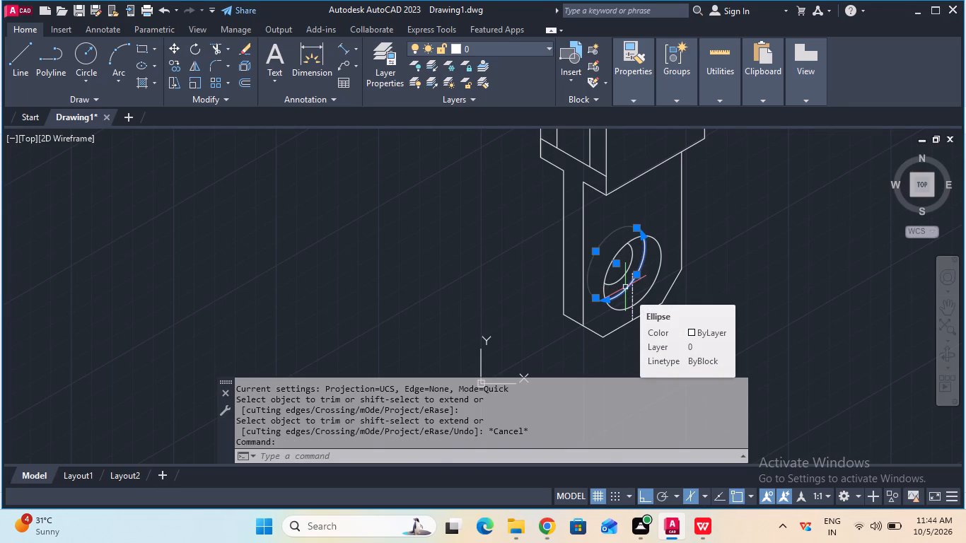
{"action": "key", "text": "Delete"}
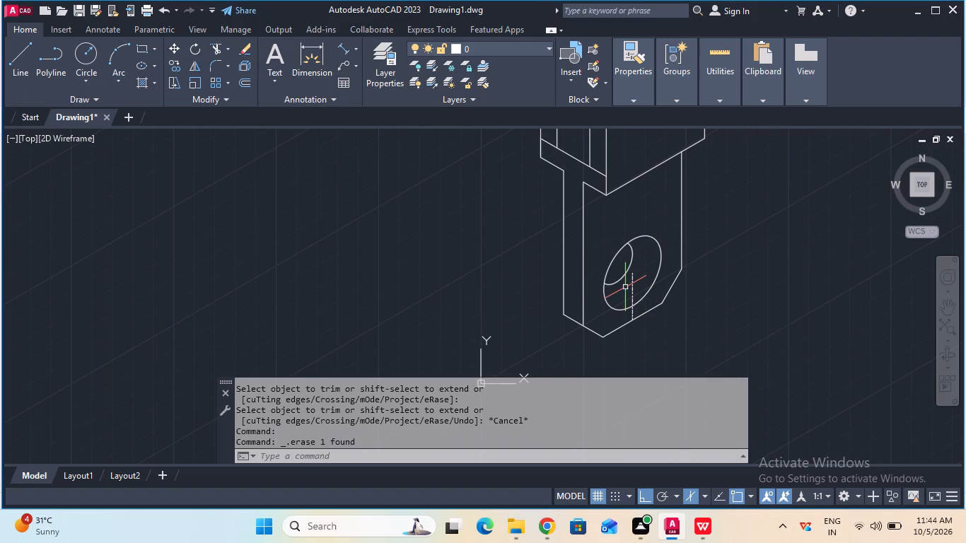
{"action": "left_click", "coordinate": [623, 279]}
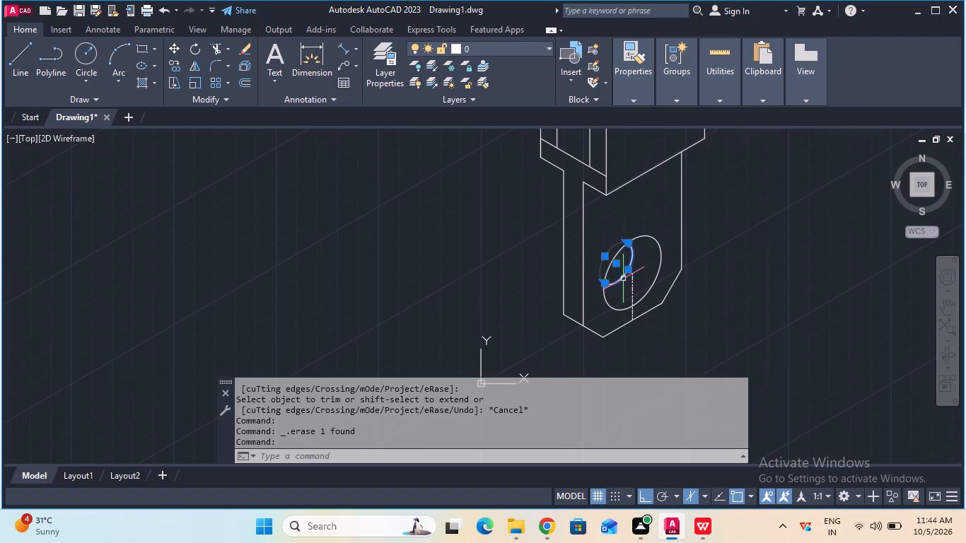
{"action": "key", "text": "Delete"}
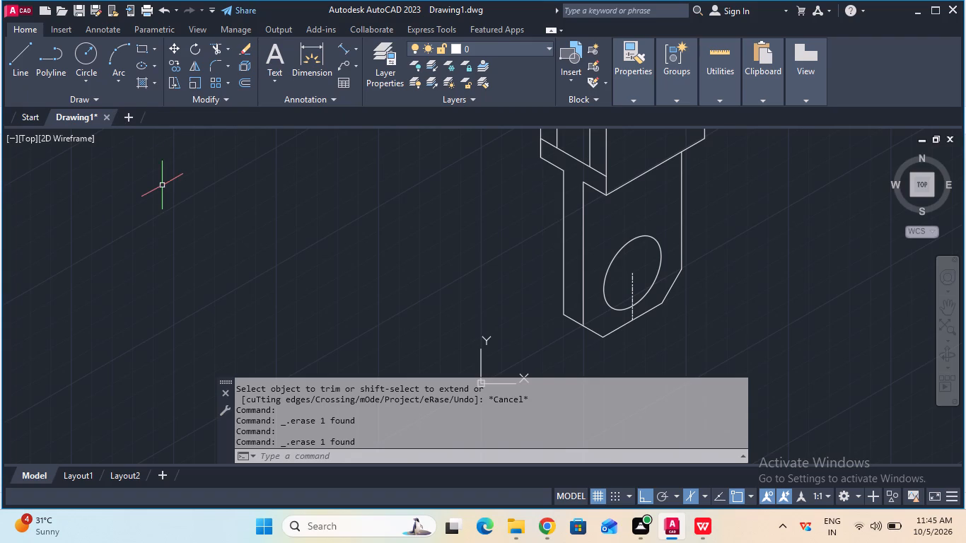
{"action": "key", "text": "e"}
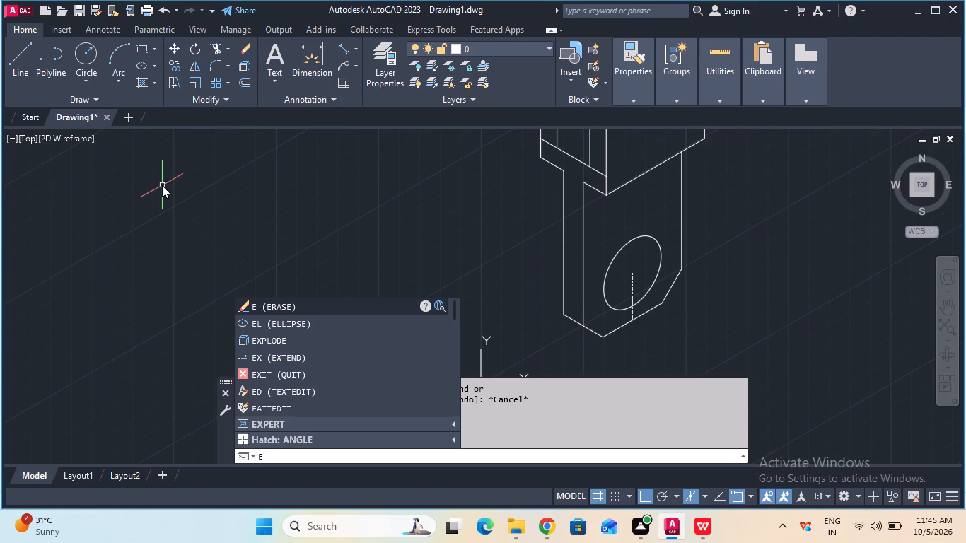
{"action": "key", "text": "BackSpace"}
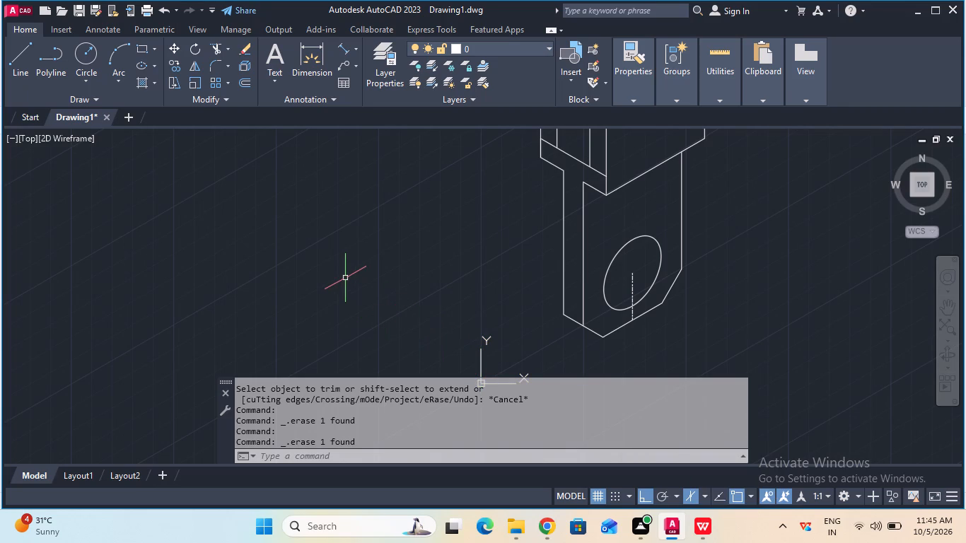
Copy the shank's front hole outline 6 mm backward along the left isoplane's receding axis, from its centre.
{"action": "key", "text": "e"}
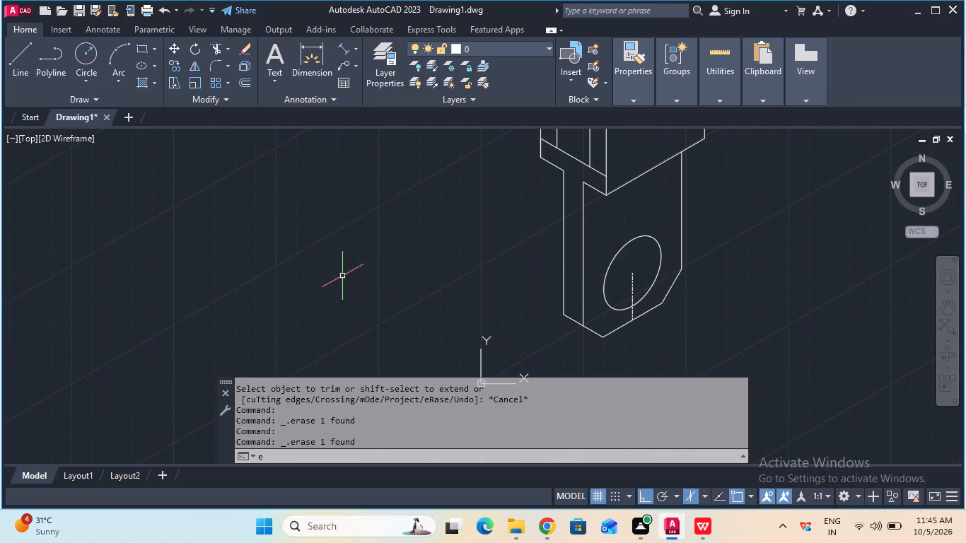
{"action": "key", "text": "BackSpace"}
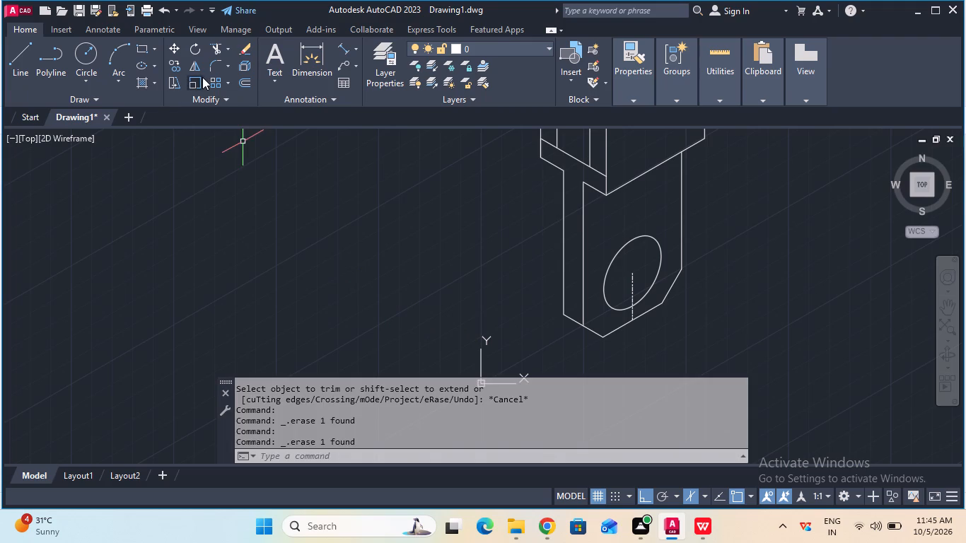
{"action": "left_click", "coordinate": [178, 65]}
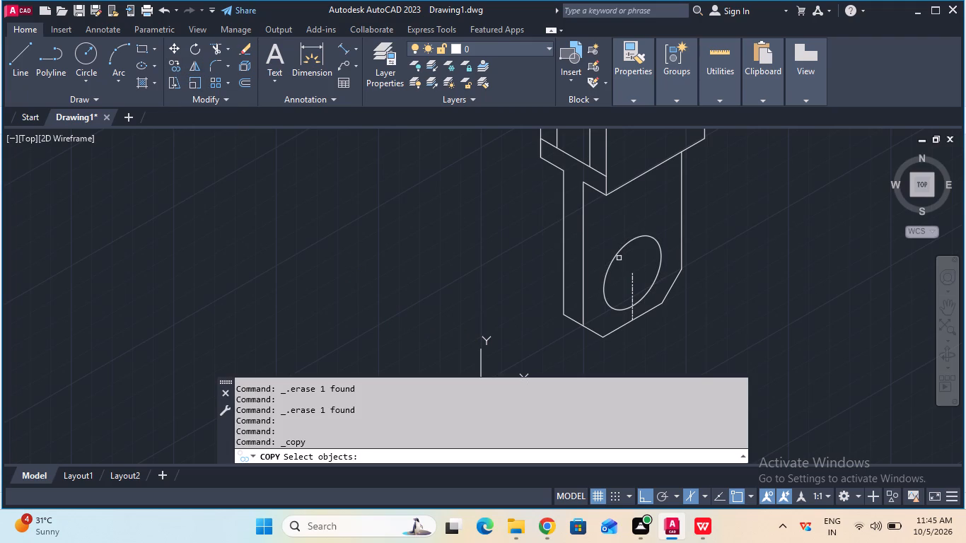
{"action": "left_click", "coordinate": [615, 257]}
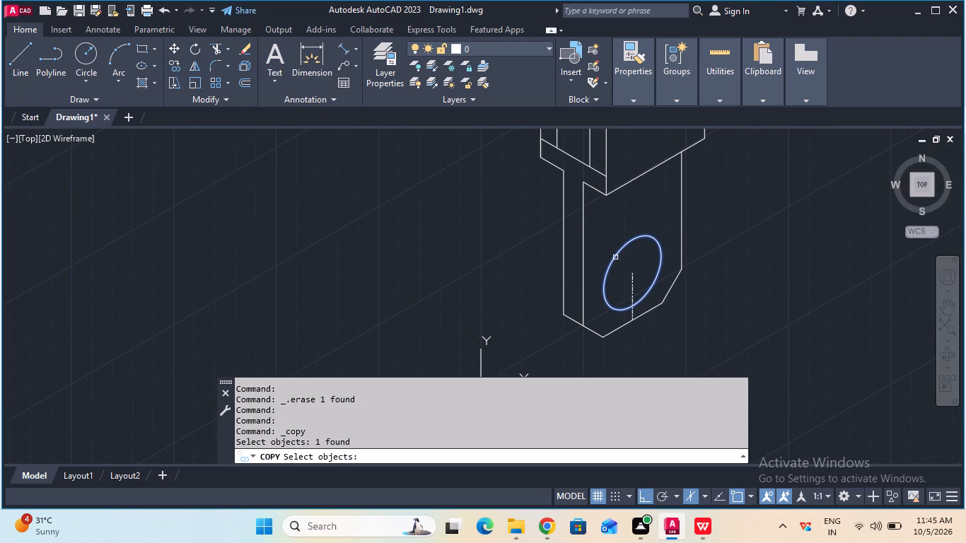
{"action": "key", "text": "Return"}
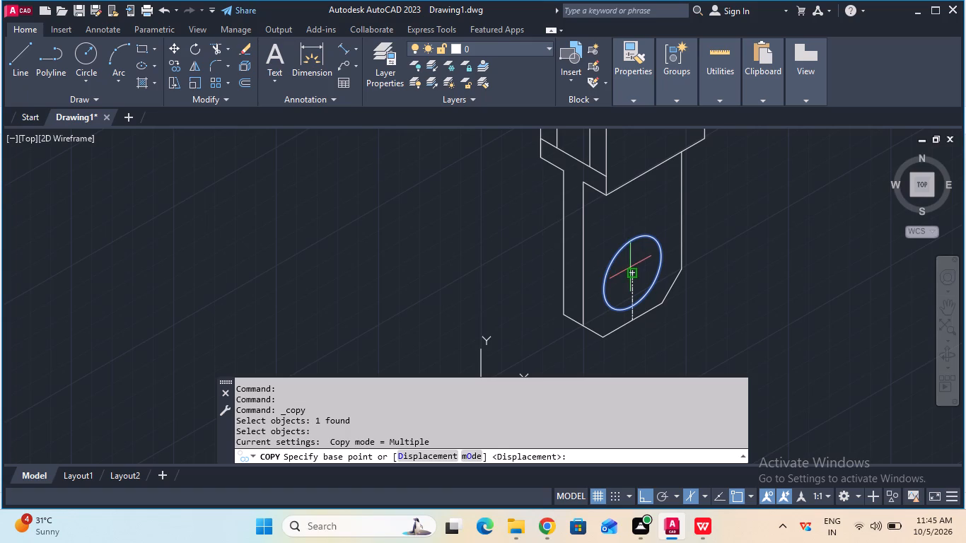
{"action": "left_click", "coordinate": [630, 268]}
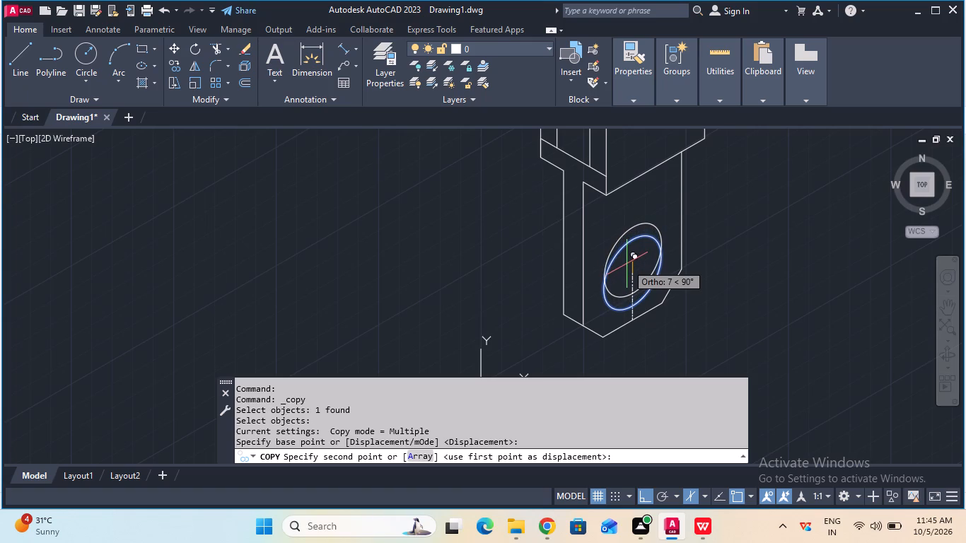
{"action": "key", "text": "F5"}
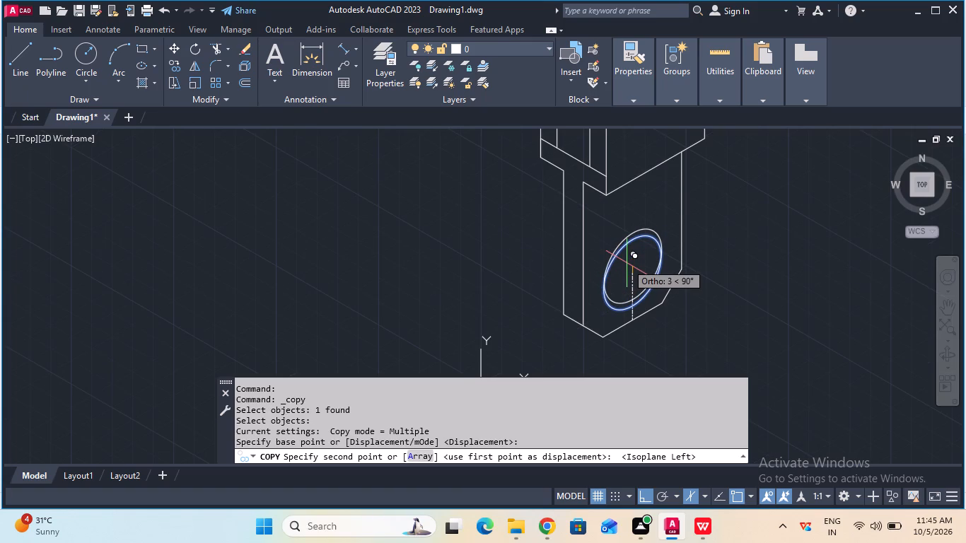
{"action": "key", "text": "6"}
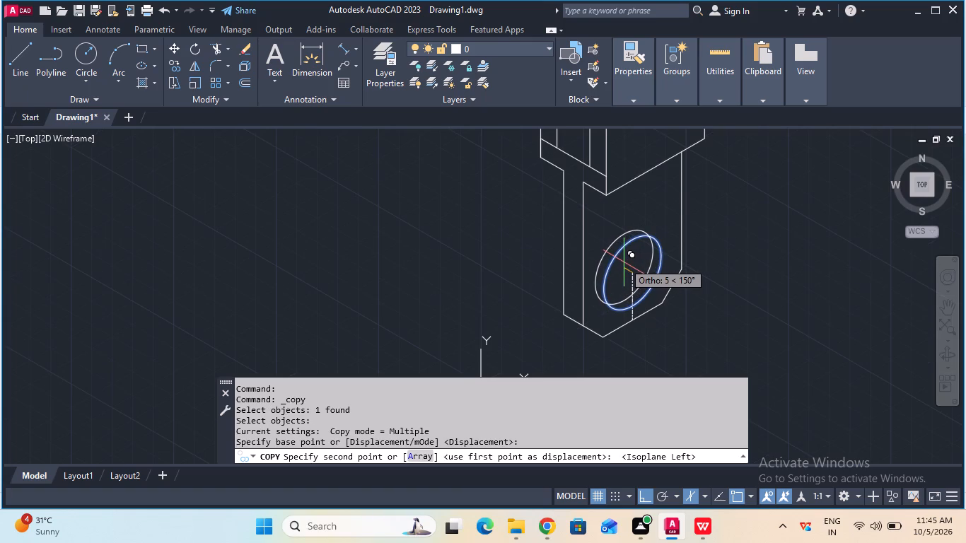
{"action": "key", "text": "Return"}
{"action": "key", "text": "Escape"}
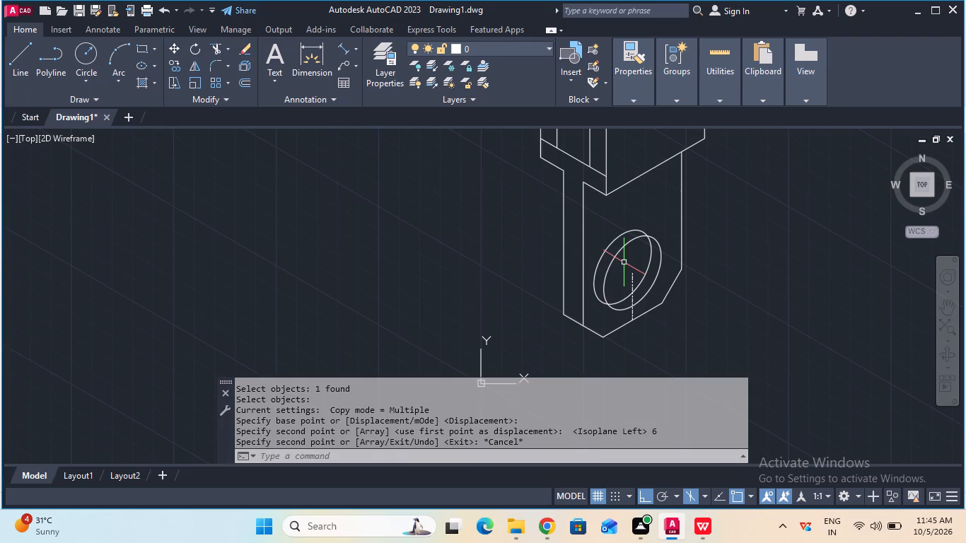
Trim the part of the copied hole outline that lies outside the front hole outline.
{"action": "left_click", "coordinate": [221, 49]}
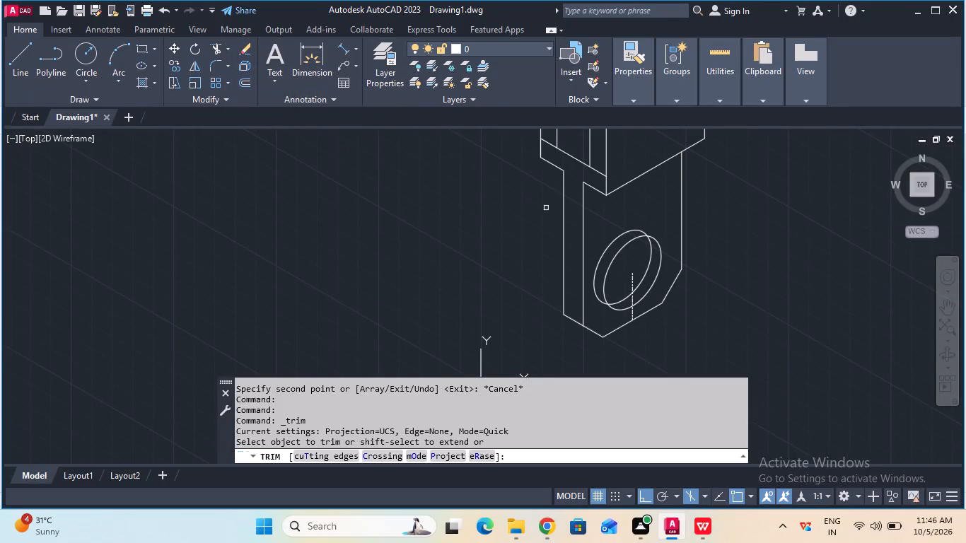
{"action": "left_click", "coordinate": [603, 252]}
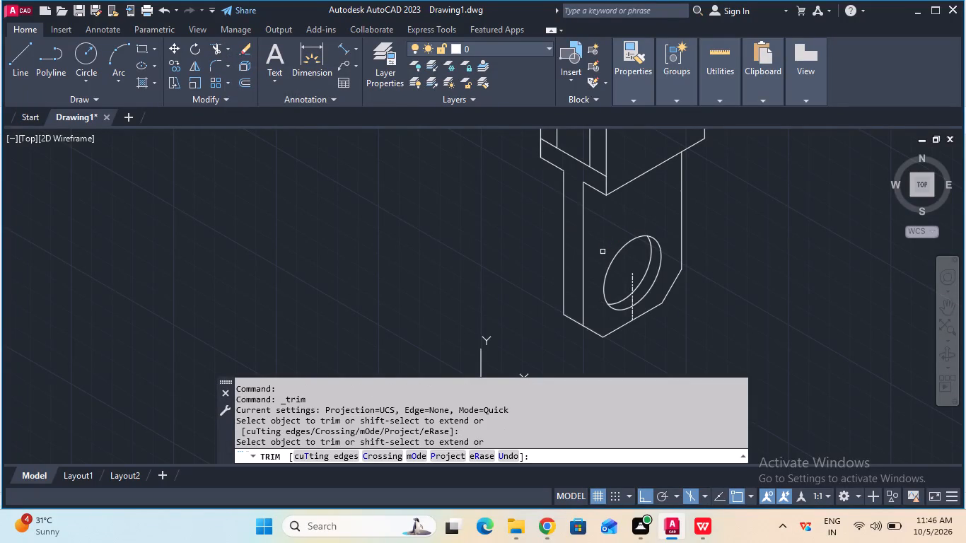
{"action": "key", "text": "Escape"}
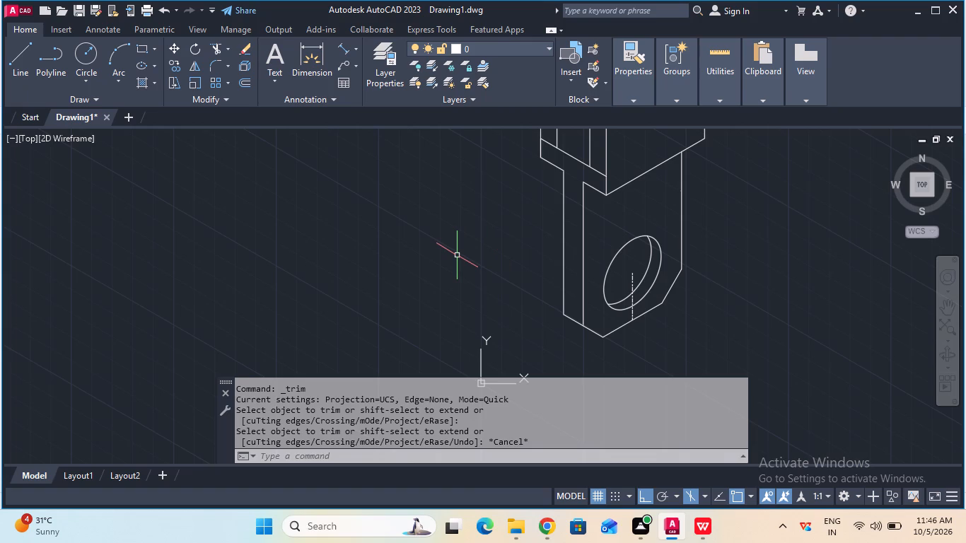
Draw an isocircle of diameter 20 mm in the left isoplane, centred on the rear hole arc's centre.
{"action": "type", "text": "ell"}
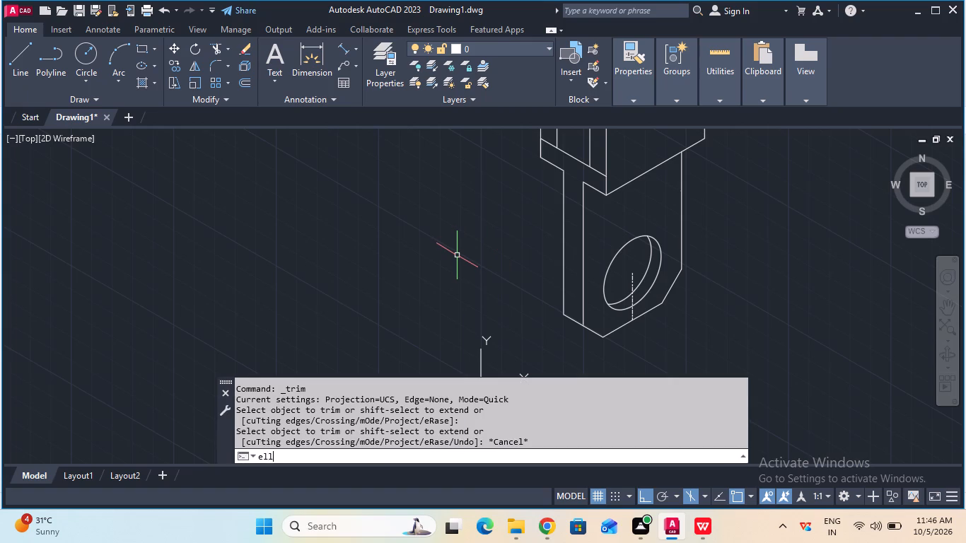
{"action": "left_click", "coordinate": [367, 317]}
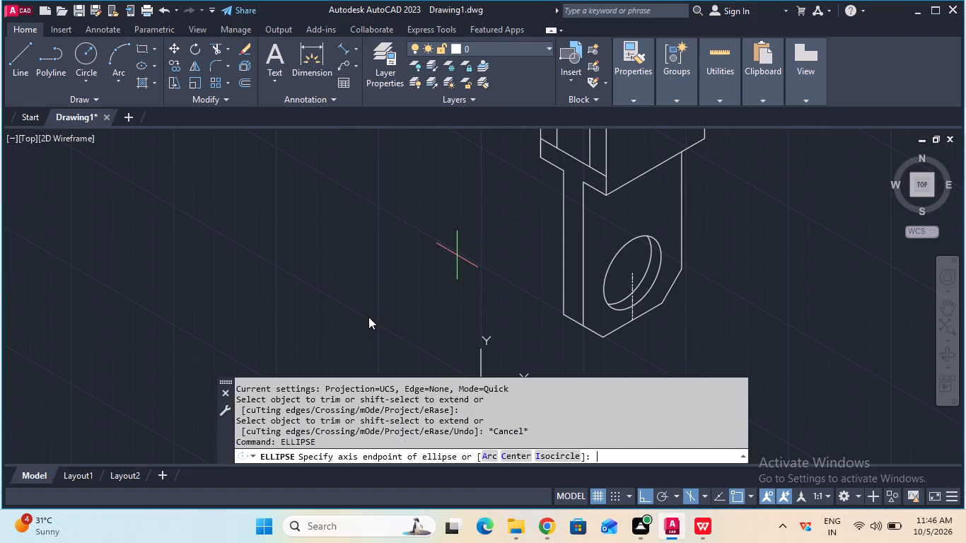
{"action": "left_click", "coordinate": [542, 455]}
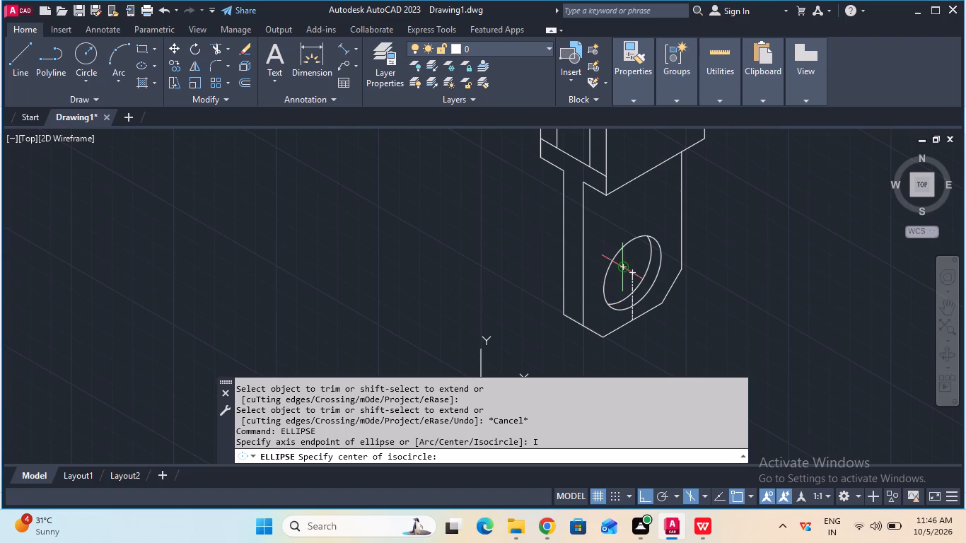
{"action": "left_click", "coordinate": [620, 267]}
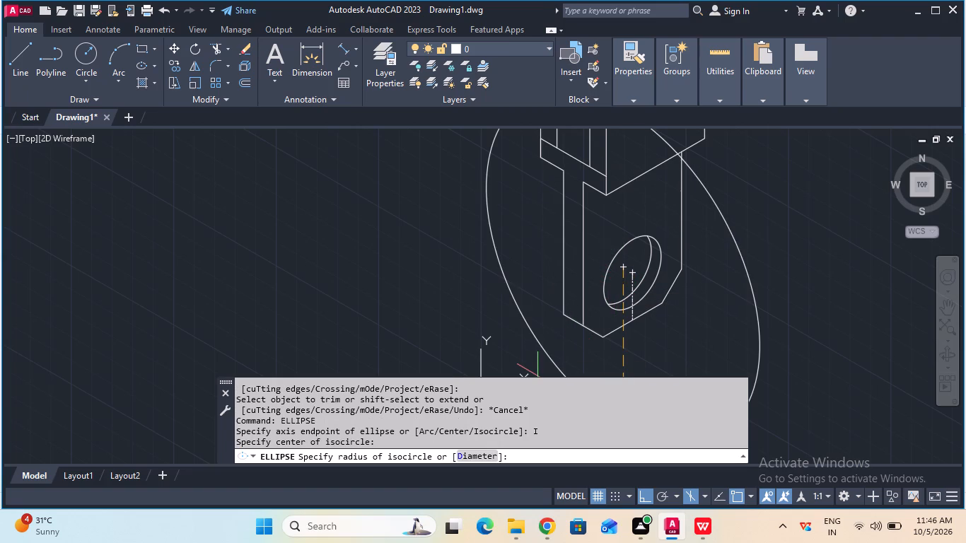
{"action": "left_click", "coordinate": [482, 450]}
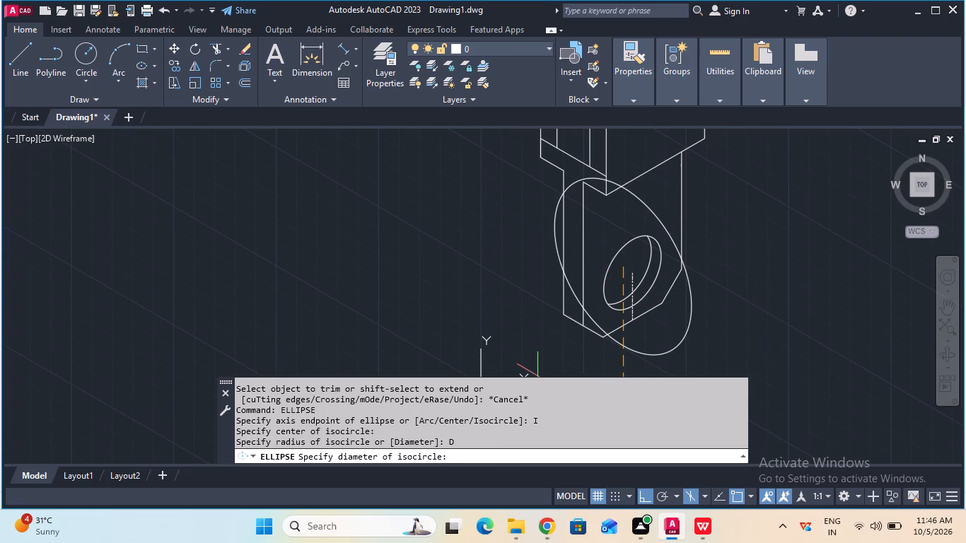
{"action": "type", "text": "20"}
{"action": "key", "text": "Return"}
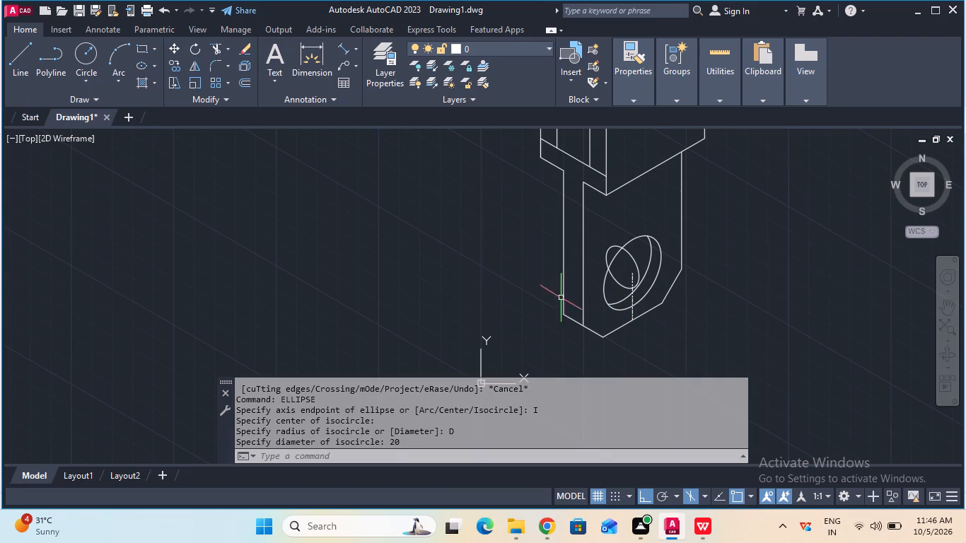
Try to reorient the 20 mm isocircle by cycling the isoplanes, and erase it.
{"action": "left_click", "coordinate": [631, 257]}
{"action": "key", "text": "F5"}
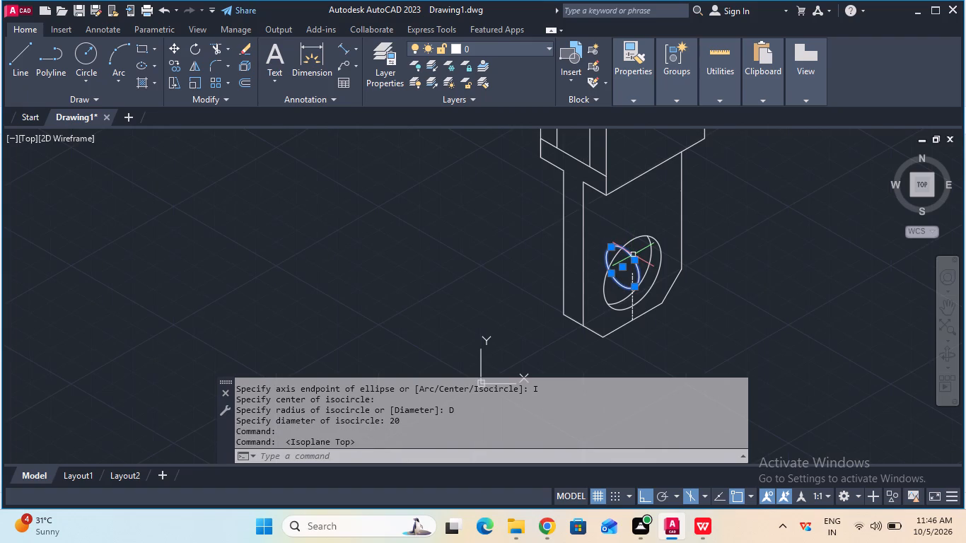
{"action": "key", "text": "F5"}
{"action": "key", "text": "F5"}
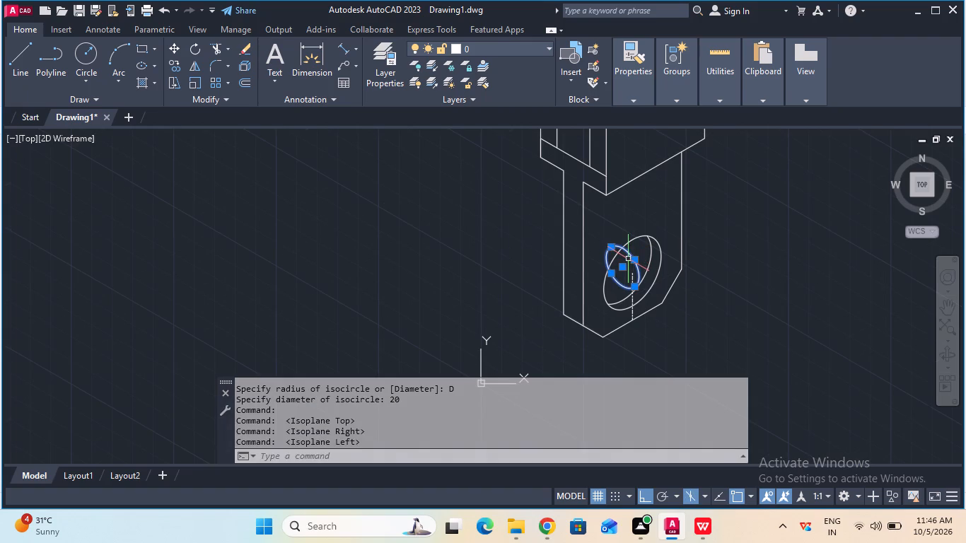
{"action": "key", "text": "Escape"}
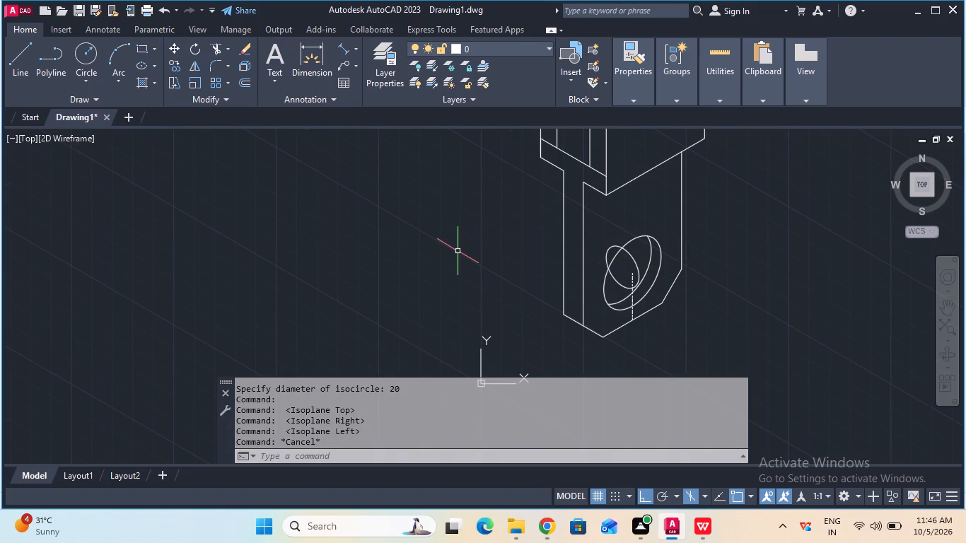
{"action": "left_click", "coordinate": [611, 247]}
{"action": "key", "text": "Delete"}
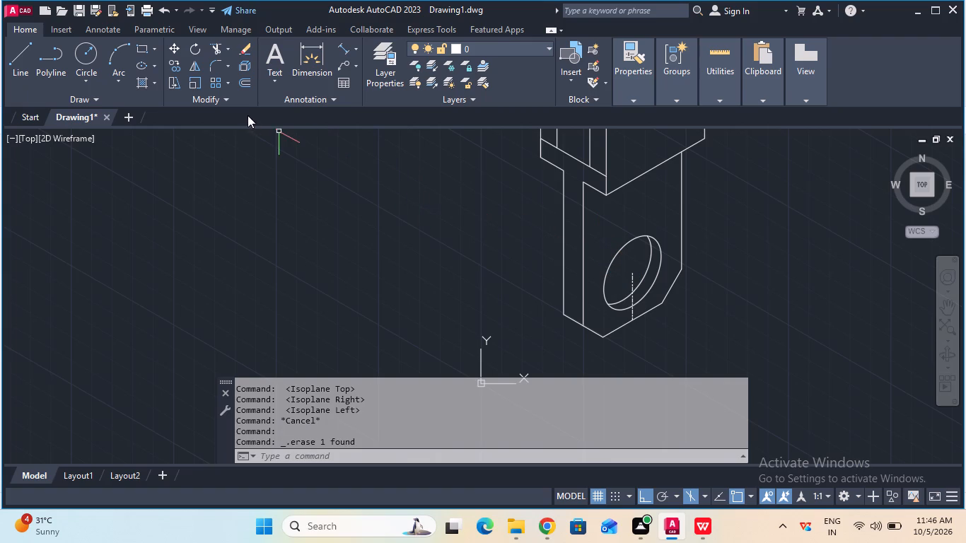
Draw an isocircle of radius 10 mm in the right isoplane, centred on the rear hole arc's centre.
{"action": "type", "text": "ell"}
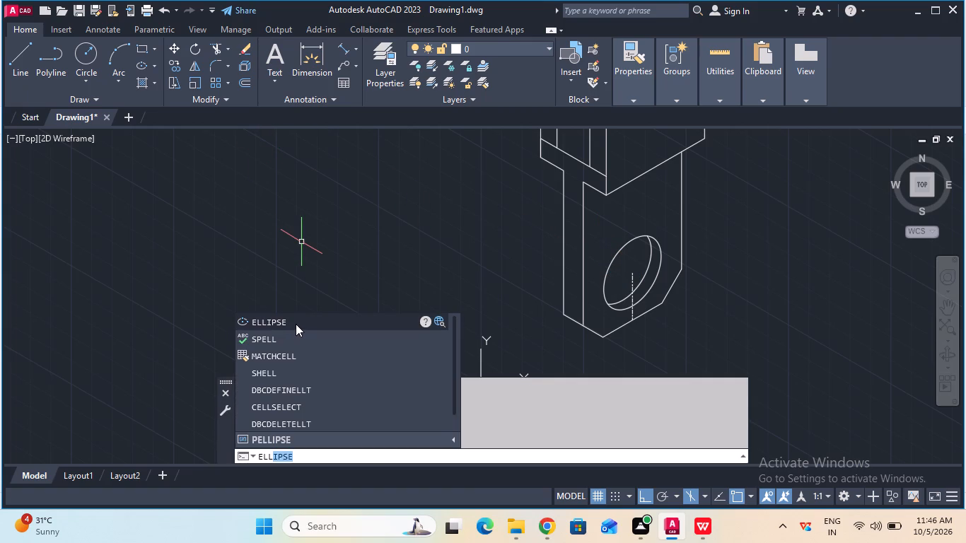
{"action": "left_click", "coordinate": [296, 324]}
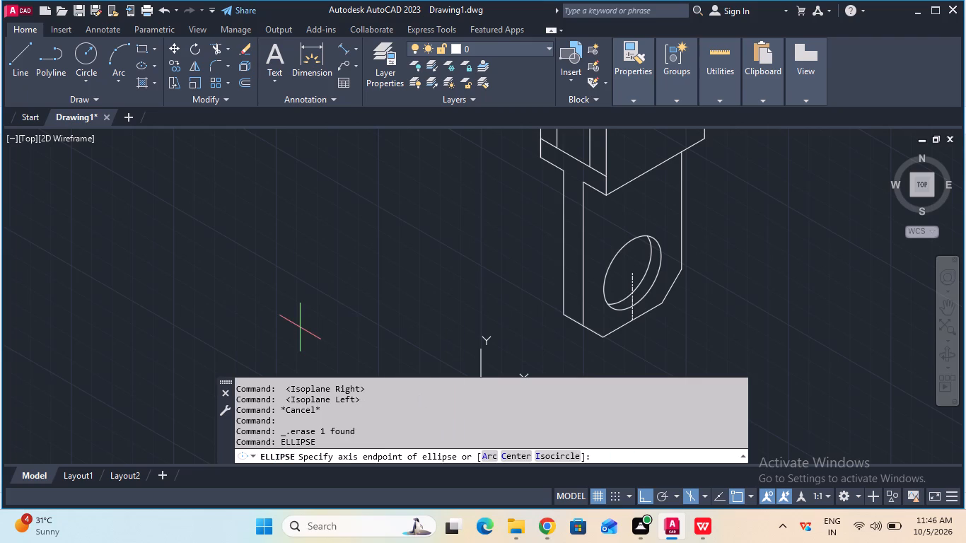
{"action": "left_click", "coordinate": [555, 458]}
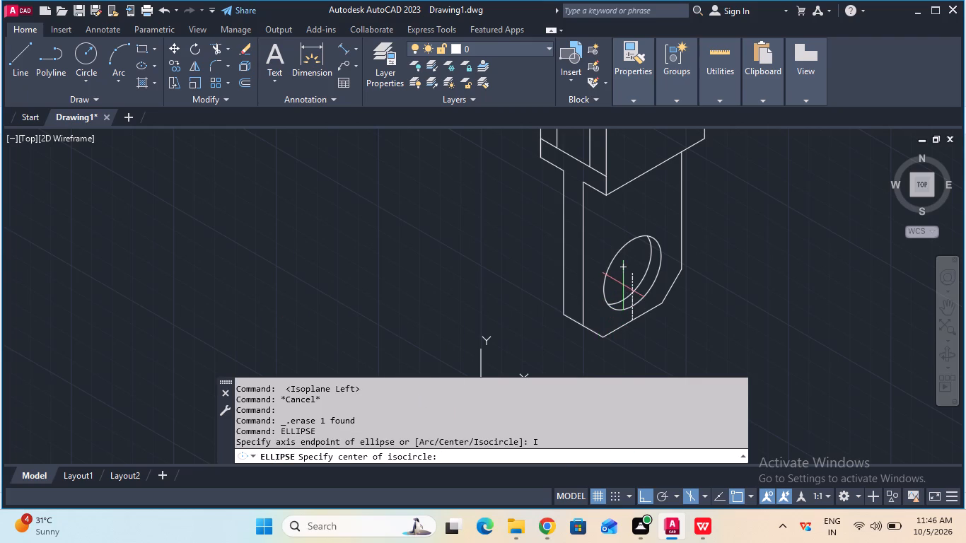
{"action": "left_click", "coordinate": [623, 267]}
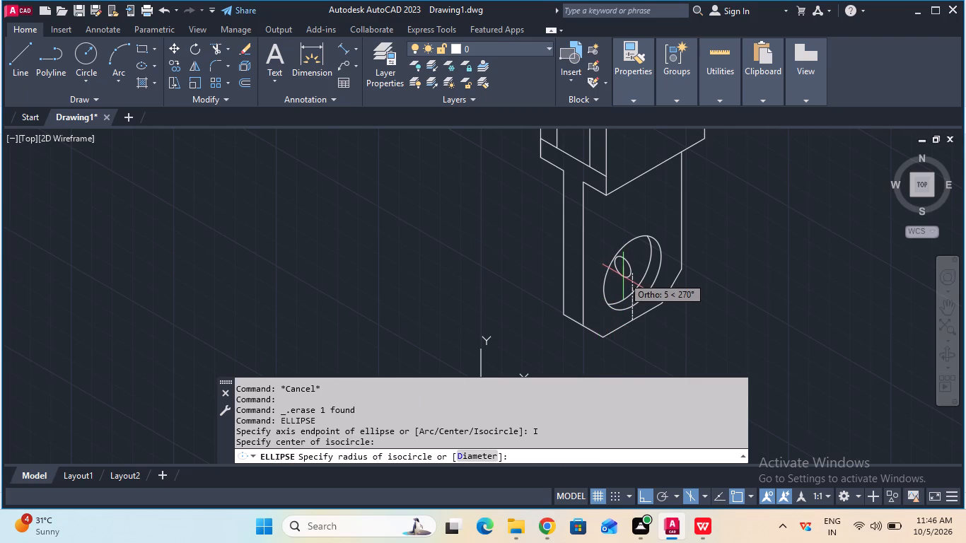
{"action": "key", "text": "F5"}
{"action": "key", "text": "F5"}
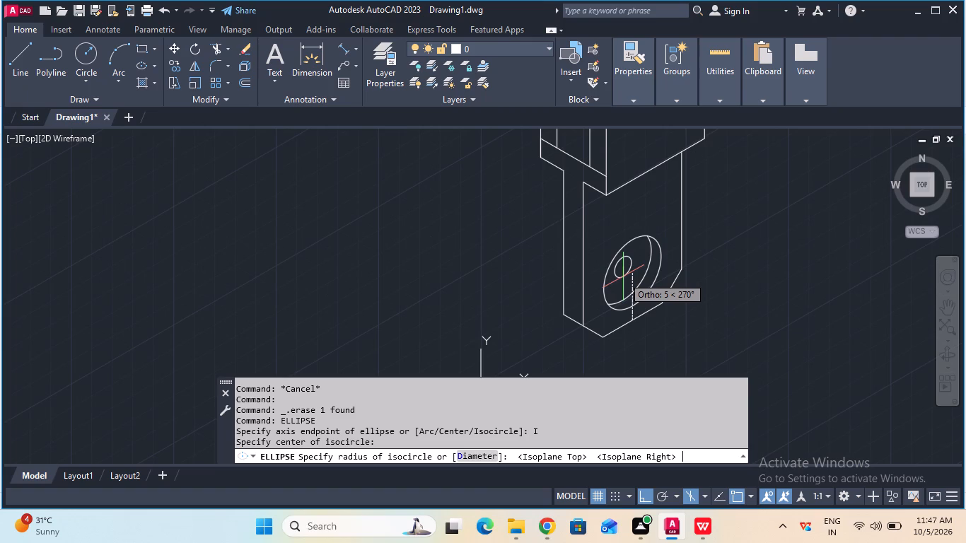
{"action": "type", "text": "10"}
{"action": "key", "text": "Return"}
{"action": "key", "text": "Escape"}
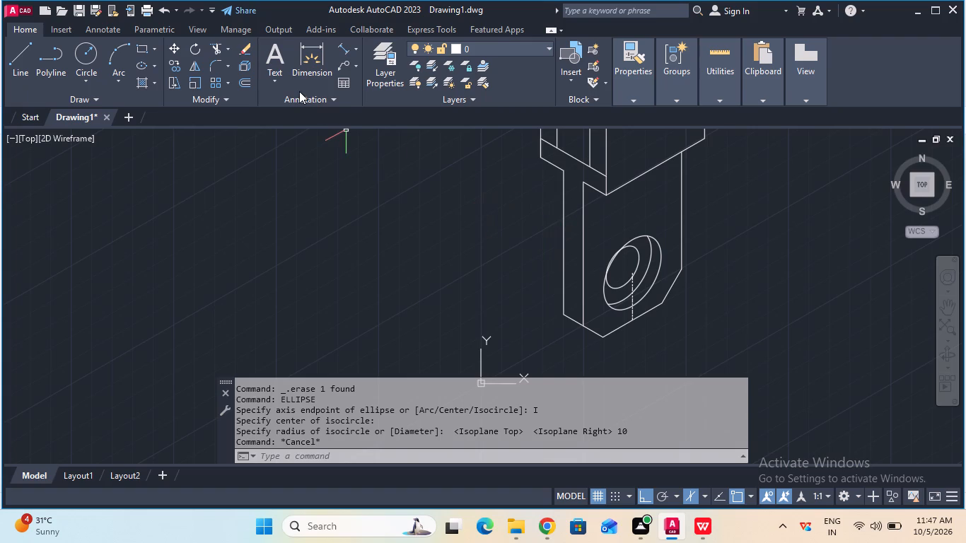
Trim the part of the 10 mm radius isocircle that lies outside the front hole outline.
{"action": "left_click", "coordinate": [216, 48]}
{"action": "left_click", "coordinate": [610, 258]}
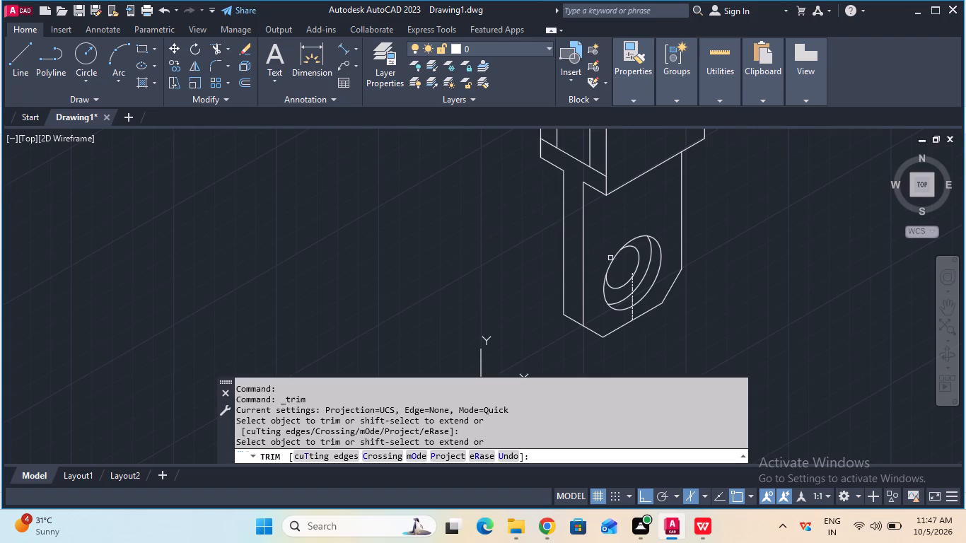
{"action": "key", "text": "Escape"}
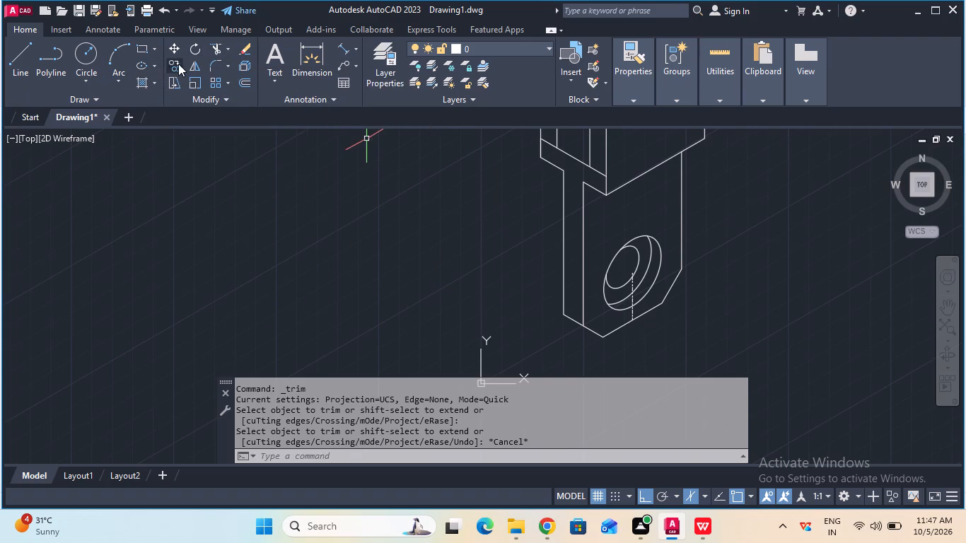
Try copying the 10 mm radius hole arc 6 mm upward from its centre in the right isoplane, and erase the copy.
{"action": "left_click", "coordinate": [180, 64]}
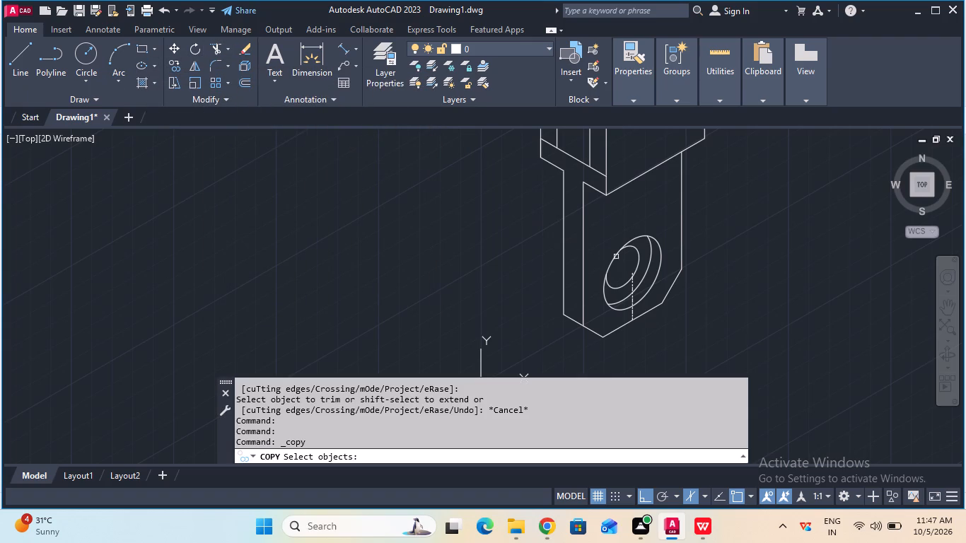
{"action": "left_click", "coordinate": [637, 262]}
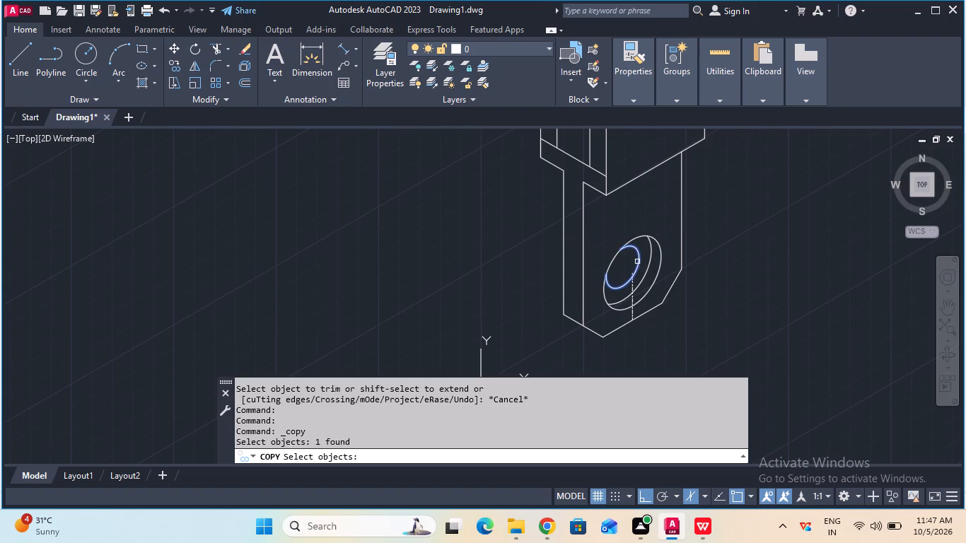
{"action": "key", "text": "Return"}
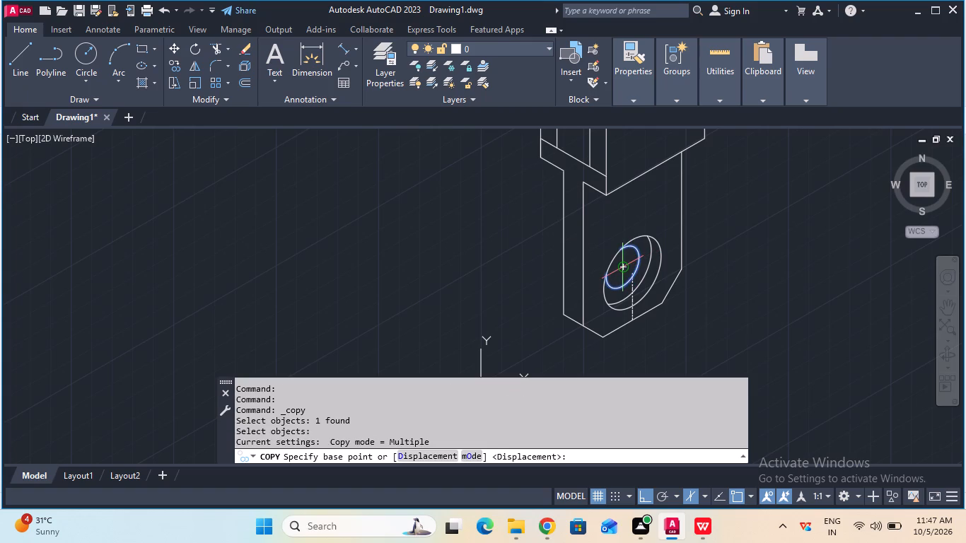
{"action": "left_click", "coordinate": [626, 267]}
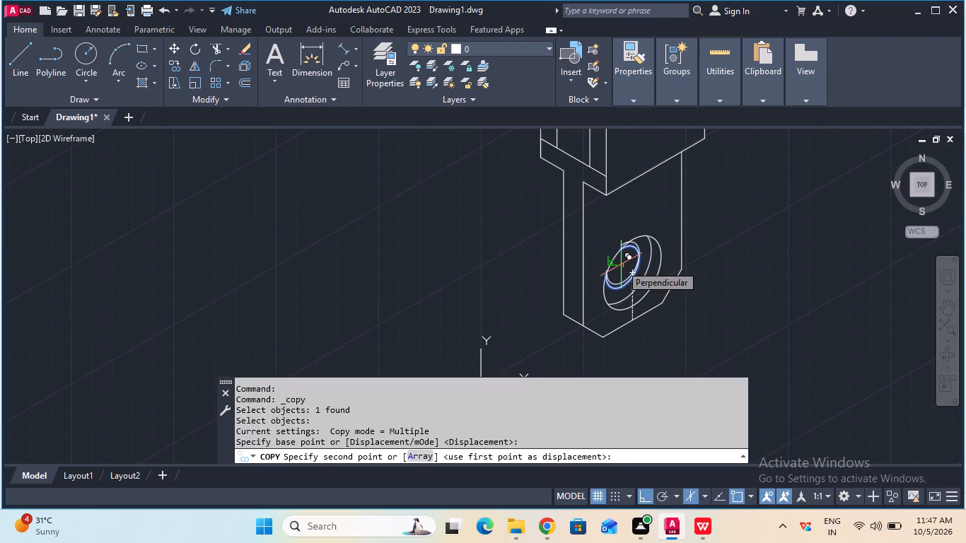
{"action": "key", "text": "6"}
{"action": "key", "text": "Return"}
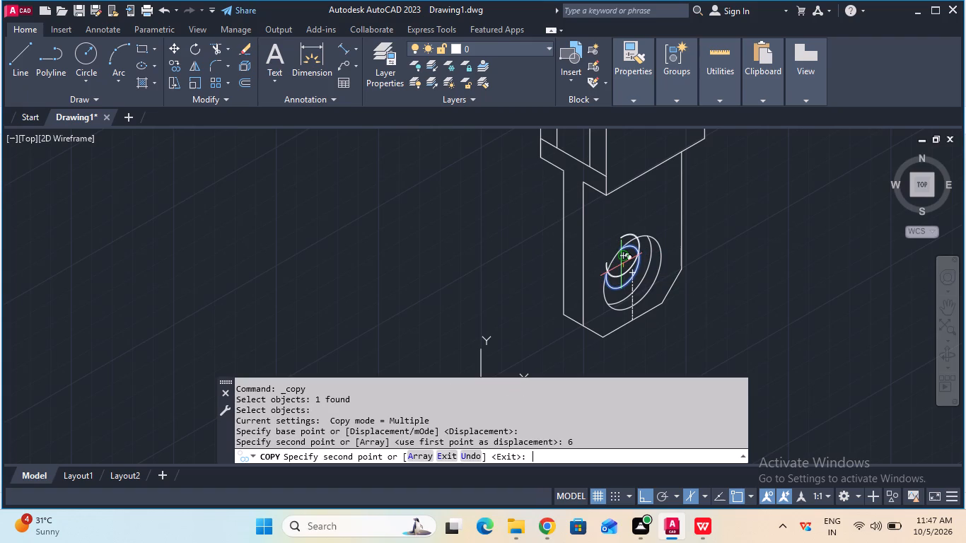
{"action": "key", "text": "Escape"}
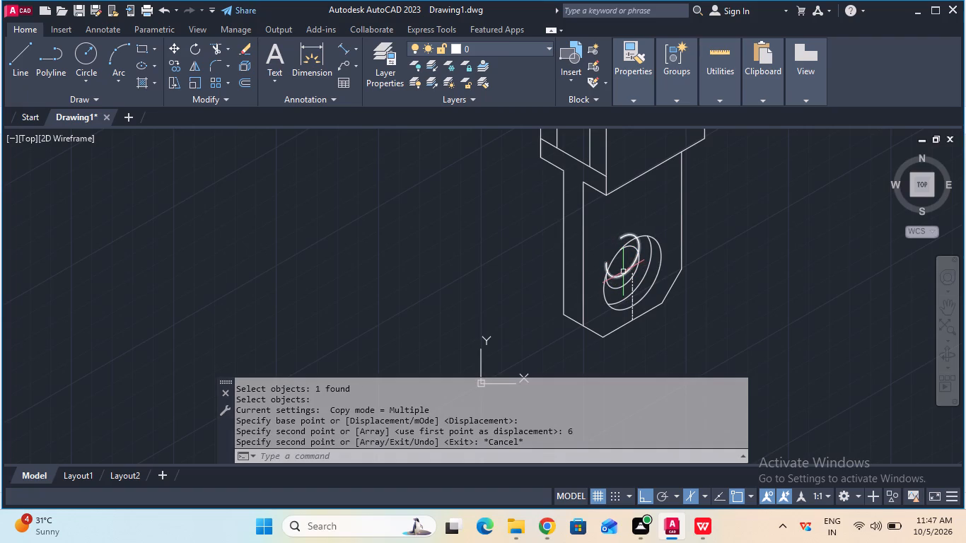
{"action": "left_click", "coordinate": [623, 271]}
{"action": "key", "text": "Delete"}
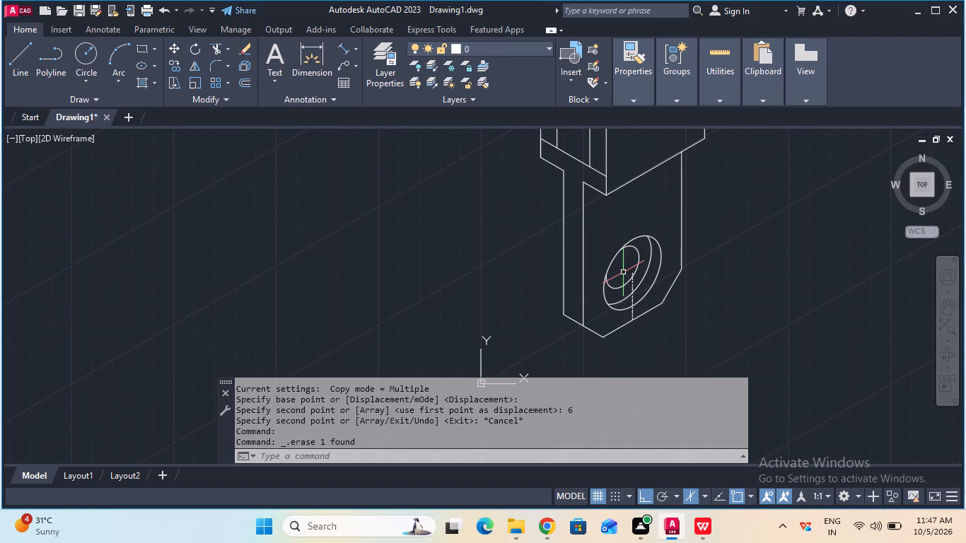
Copy the 10 mm radius hole arc from its centre 6 mm backward along the shank's thickness in the left isoplane.
{"action": "left_click", "coordinate": [179, 64]}
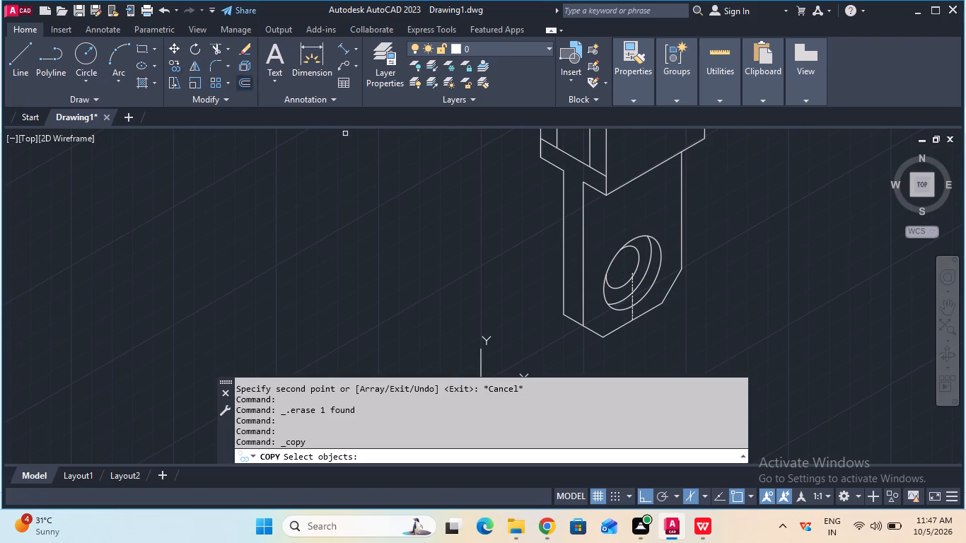
{"action": "left_click", "coordinate": [636, 271]}
{"action": "key", "text": "Return"}
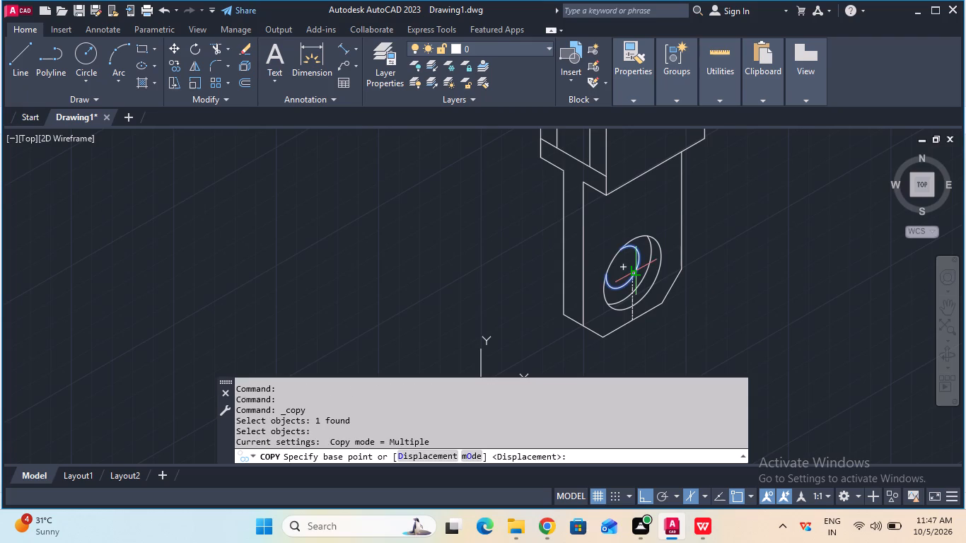
{"action": "left_click", "coordinate": [622, 267]}
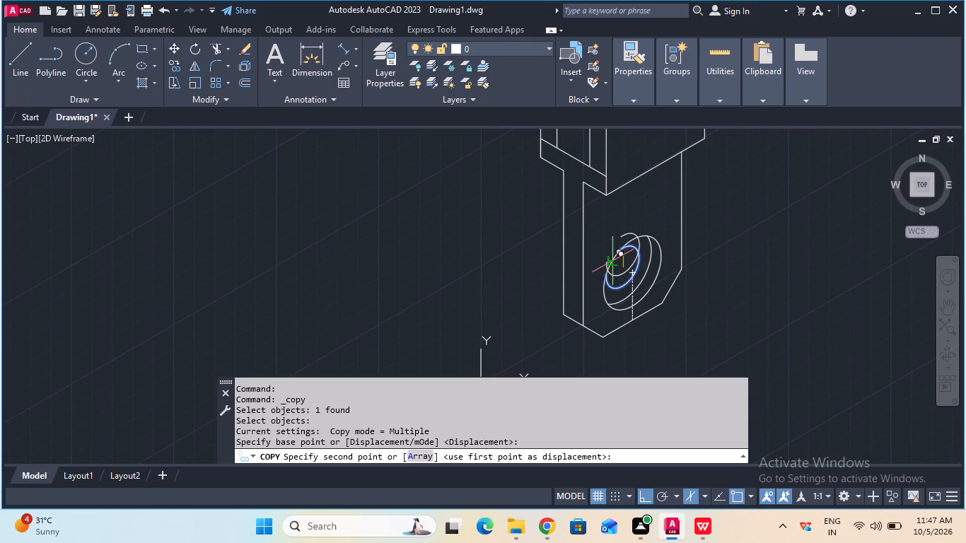
{"action": "key", "text": "F5"}
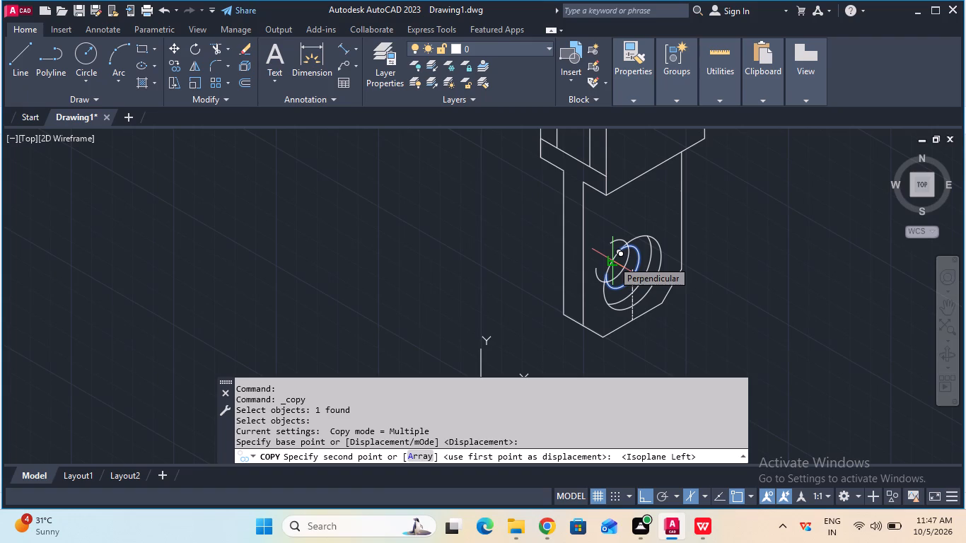
{"action": "key", "text": "6"}
{"action": "key", "text": "Return"}
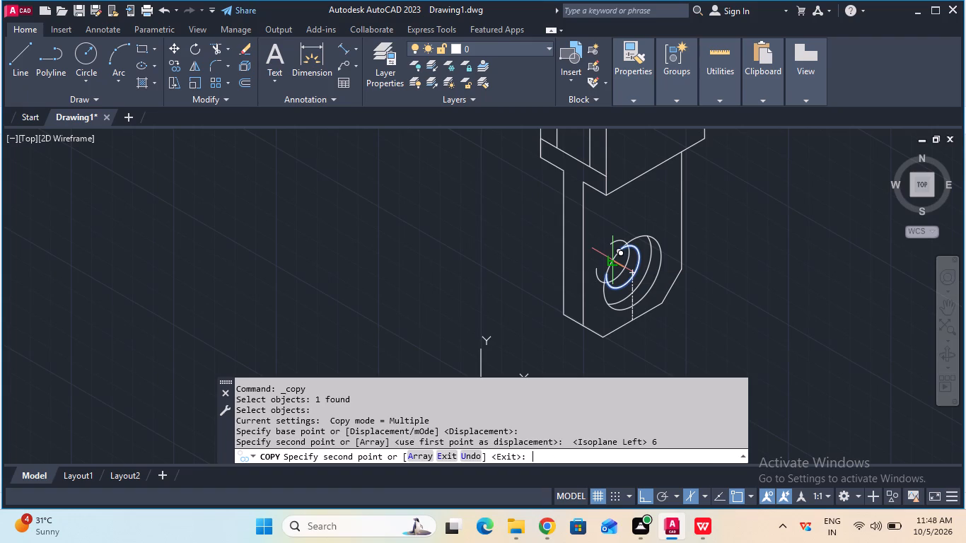
{"action": "key", "text": "Escape"}
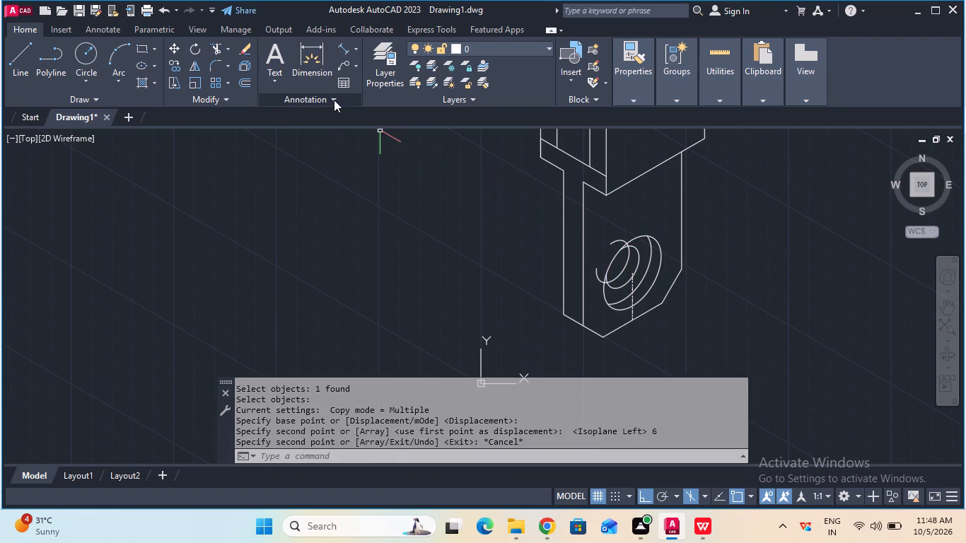
Trim the ends of the copied rear arc that extend outside the shank's inner hole outline.
{"action": "left_click", "coordinate": [220, 48]}
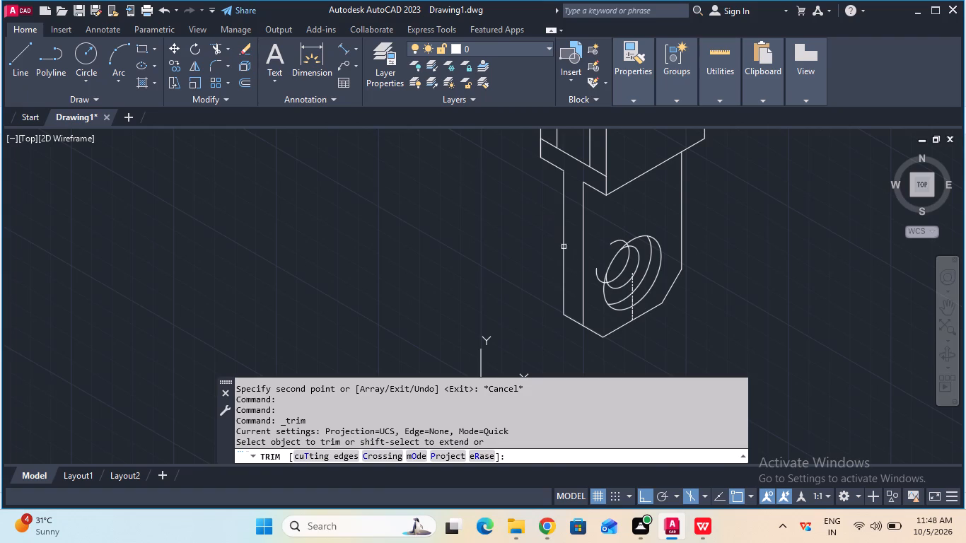
{"action": "left_click", "coordinate": [596, 274]}
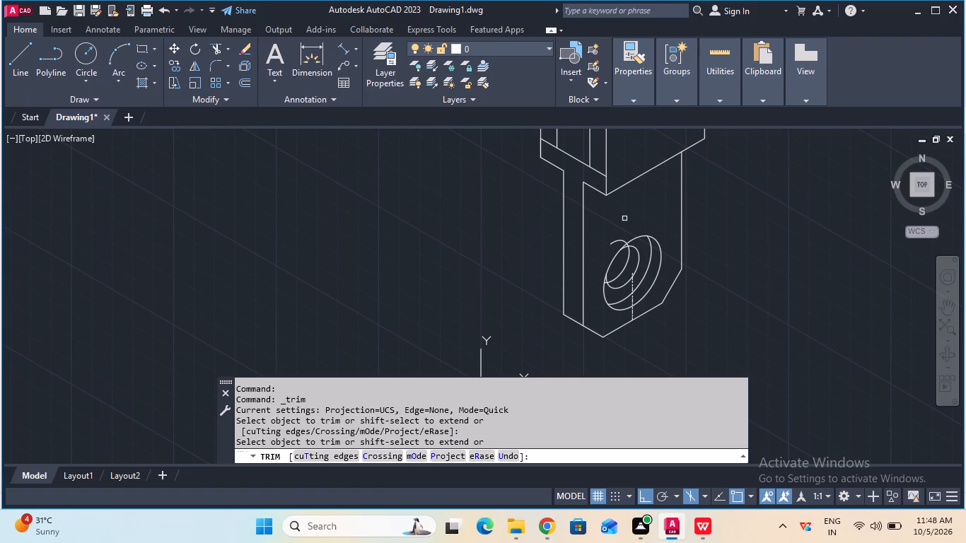
{"action": "left_click", "coordinate": [615, 240]}
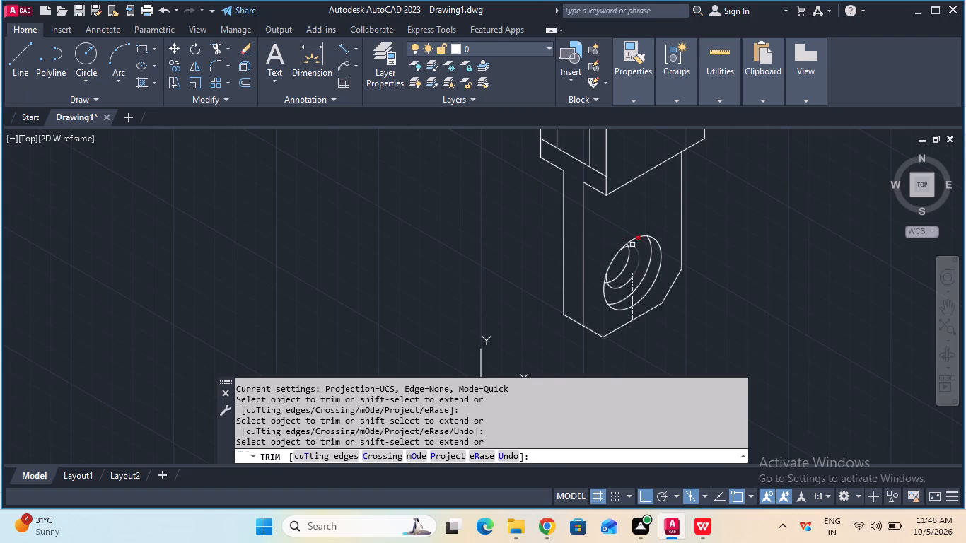
{"action": "scroll", "coordinate": [632, 245], "scroll_direction": "up", "scroll_amount": 1, "text": "ctrl"}
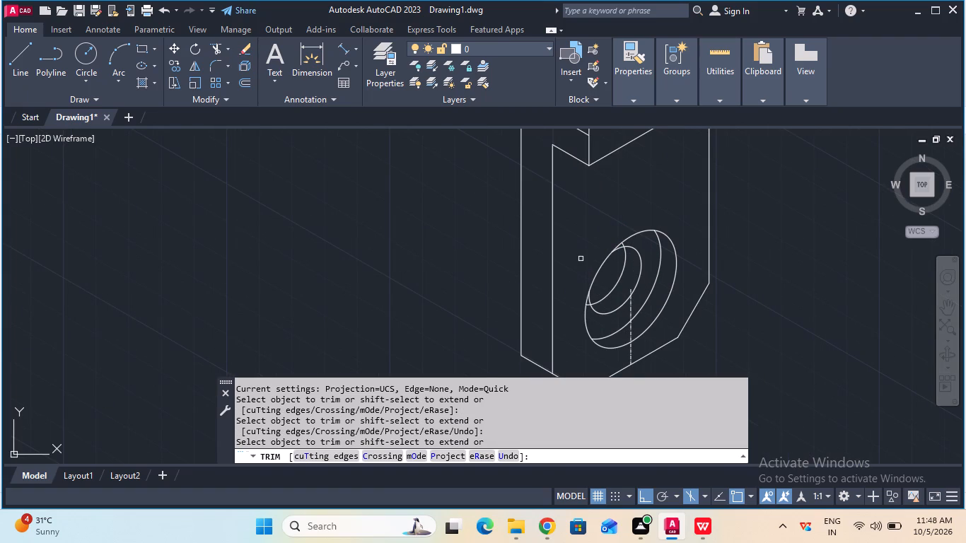
{"action": "scroll", "coordinate": [583, 259], "scroll_direction": "up", "scroll_amount": 1, "text": "ctrl"}
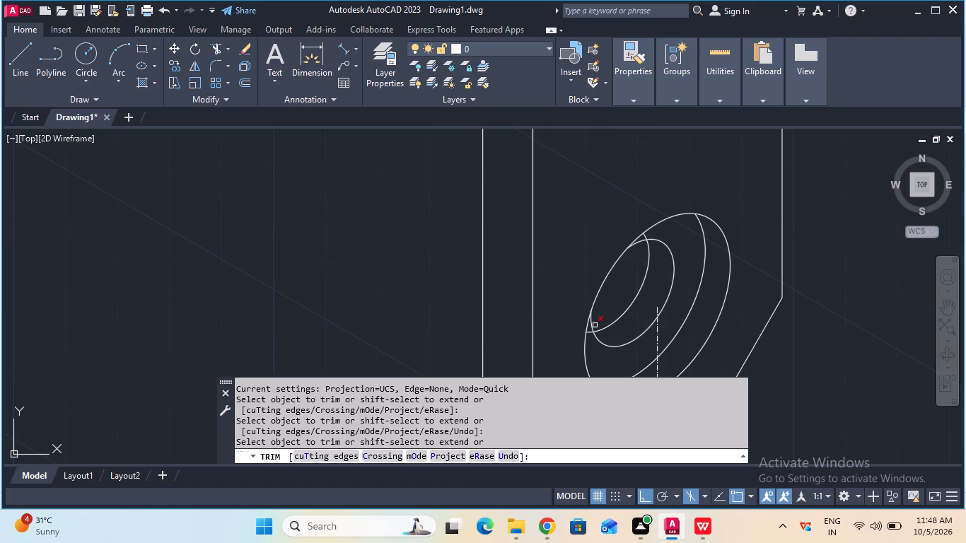
{"action": "left_click", "coordinate": [588, 333]}
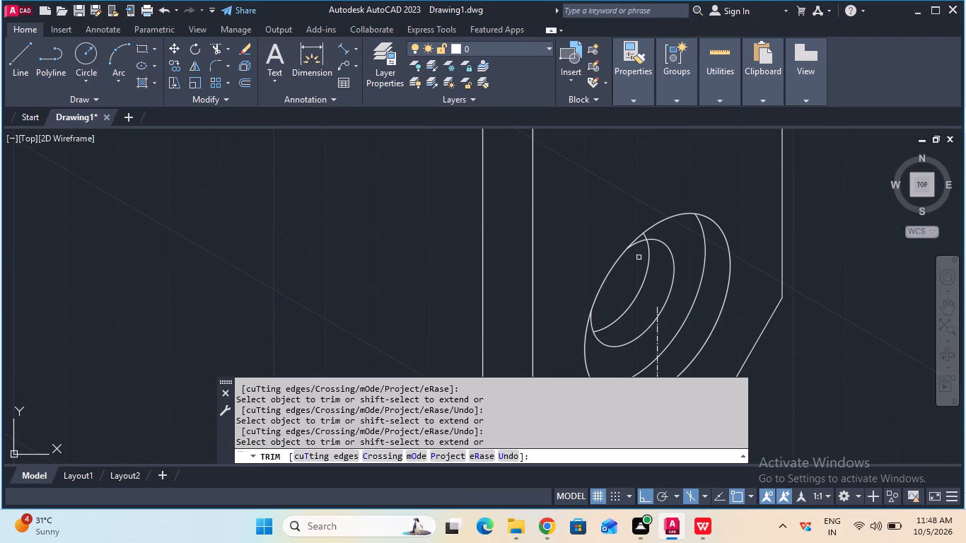
{"action": "left_click", "coordinate": [644, 236]}
{"action": "scroll", "coordinate": [666, 238], "scroll_direction": "down", "scroll_amount": 2, "text": "ctrl"}
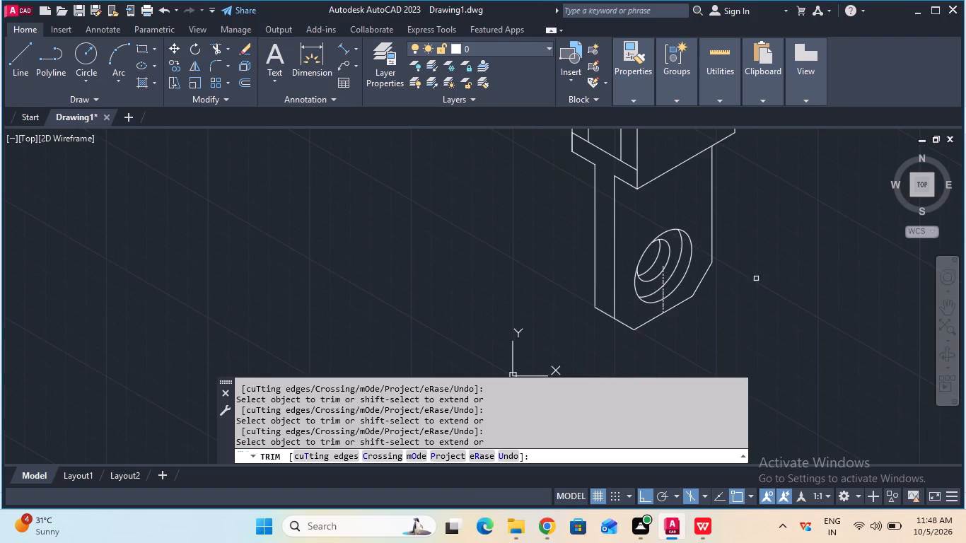
{"action": "key", "text": "Escape"}
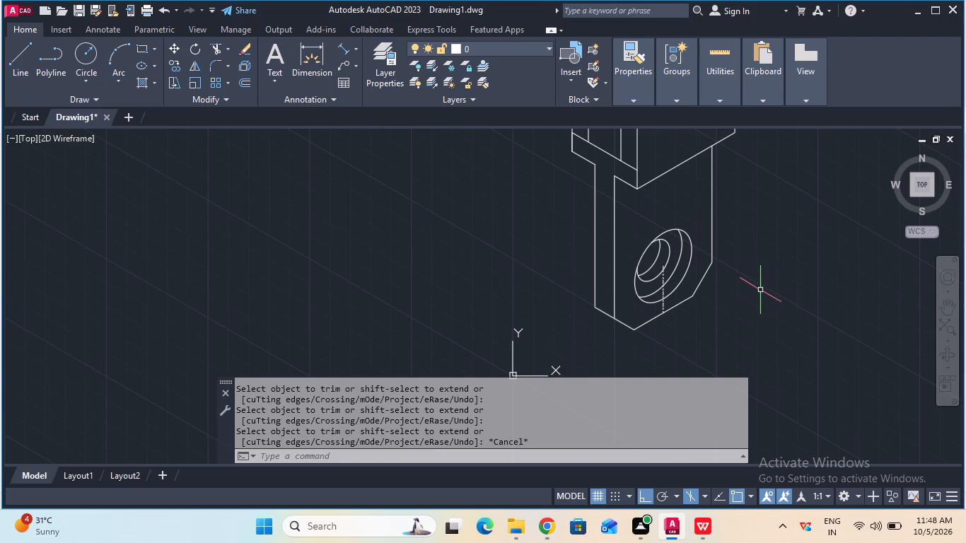
Select the entire clevis bracket drawing and join its objects.
{"action": "scroll", "coordinate": [760, 290], "scroll_direction": "down", "scroll_amount": 2, "text": "ctrl"}
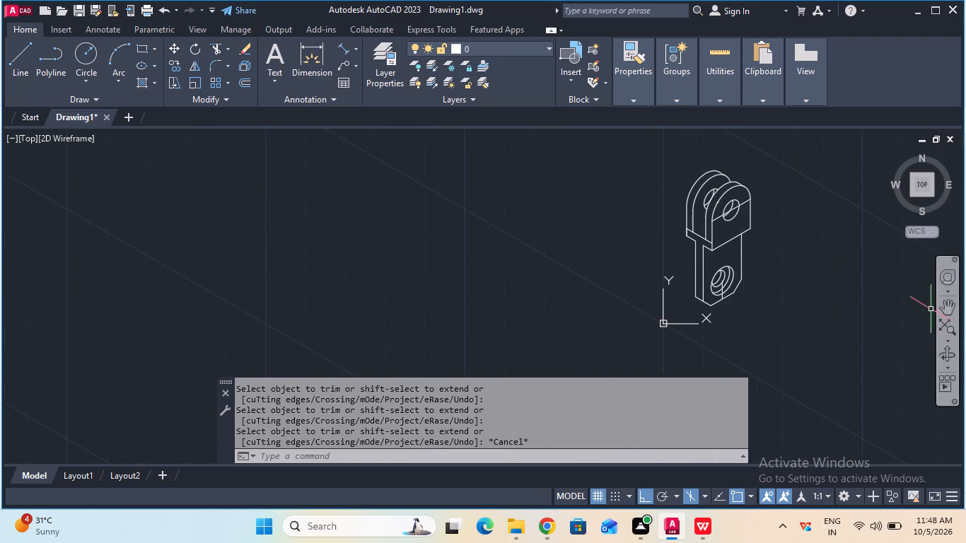
{"action": "left_click", "coordinate": [947, 310]}
{"action": "left_click_drag", "start_coordinate": [797, 277], "coordinate": [788, 321]}
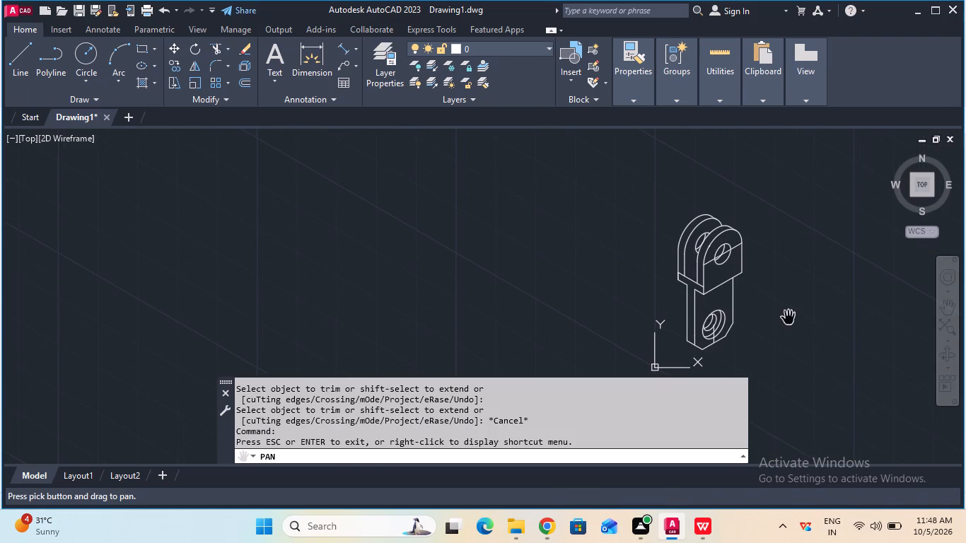
{"action": "key", "text": "Escape"}
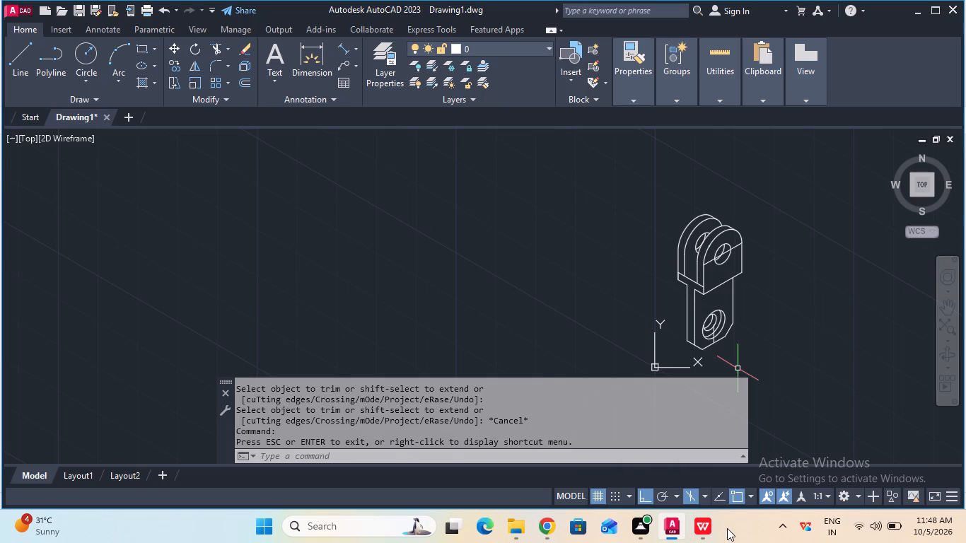
{"action": "left_click", "coordinate": [948, 305]}
{"action": "left_click_drag", "start_coordinate": [856, 298], "coordinate": [846, 280]}
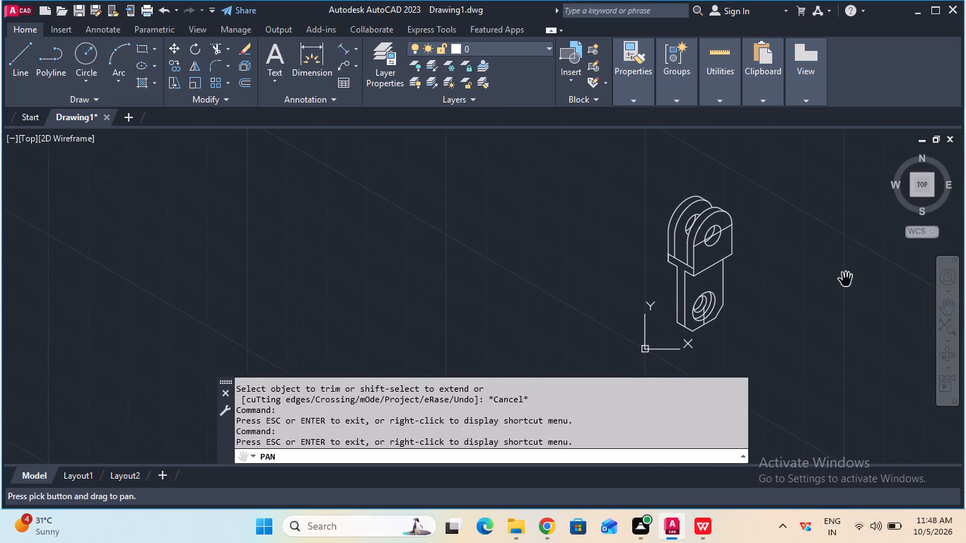
{"action": "key", "text": "Escape"}
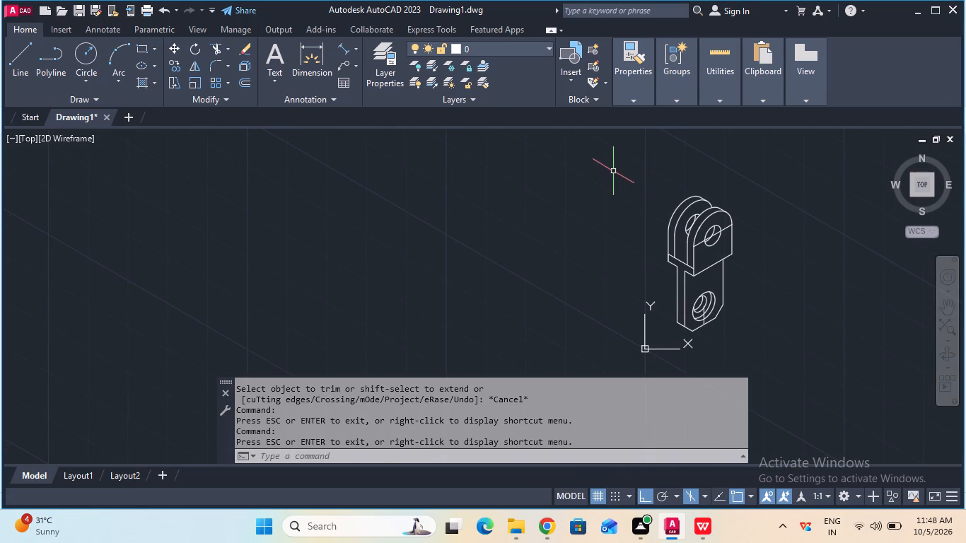
{"action": "left_click", "coordinate": [614, 170]}
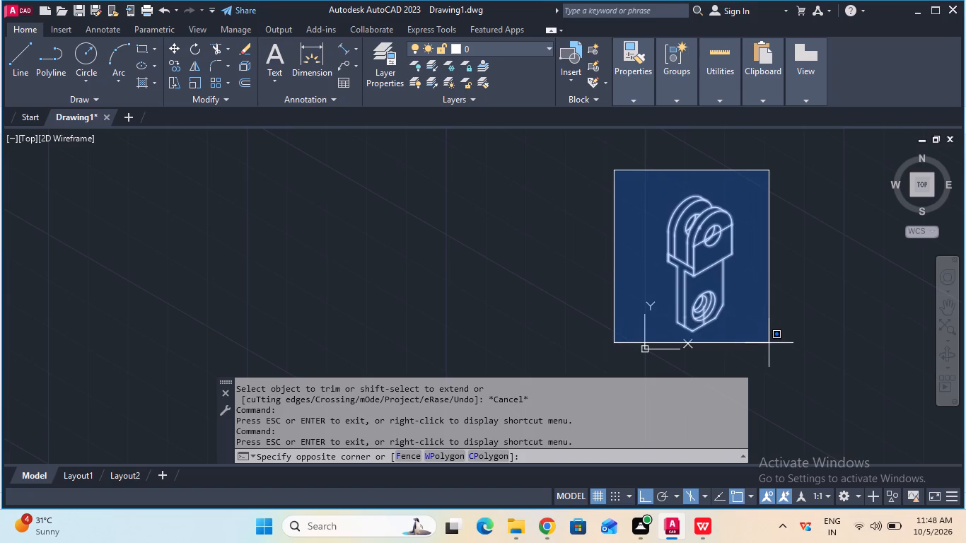
{"action": "left_click", "coordinate": [769, 343]}
{"action": "type", "text": "join"}
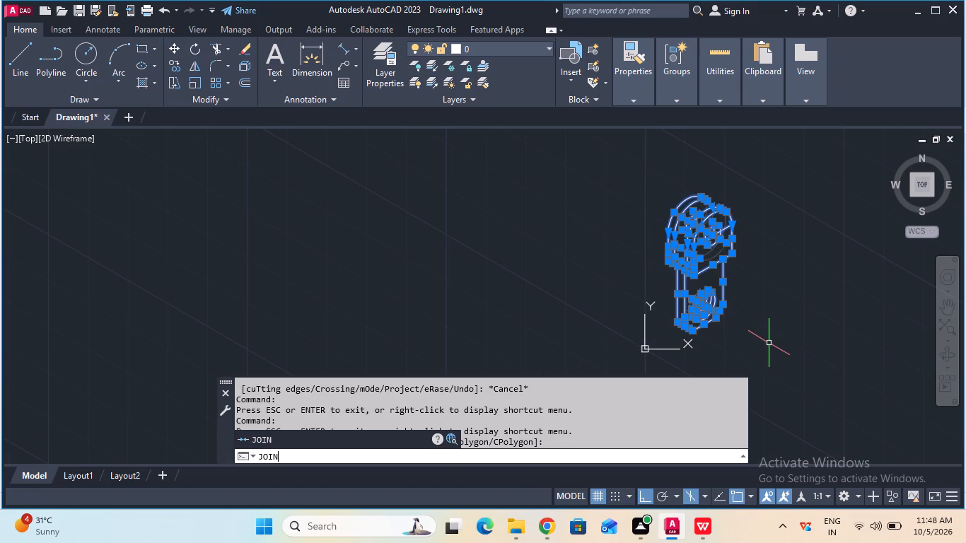
{"action": "left_click", "coordinate": [392, 443]}
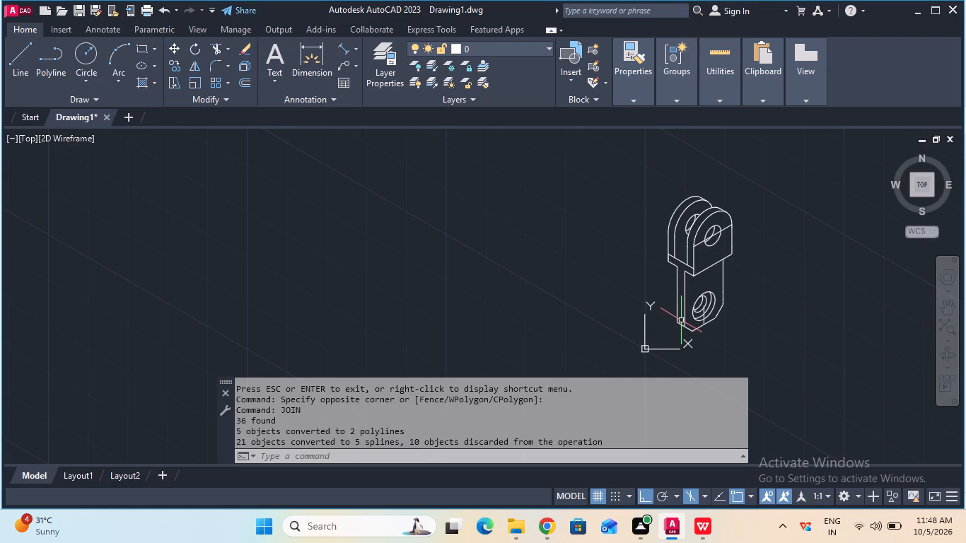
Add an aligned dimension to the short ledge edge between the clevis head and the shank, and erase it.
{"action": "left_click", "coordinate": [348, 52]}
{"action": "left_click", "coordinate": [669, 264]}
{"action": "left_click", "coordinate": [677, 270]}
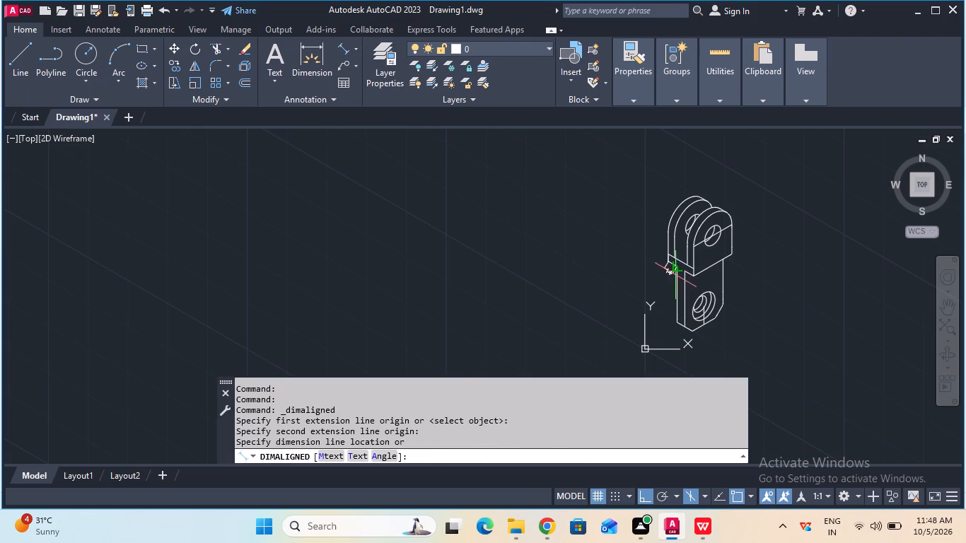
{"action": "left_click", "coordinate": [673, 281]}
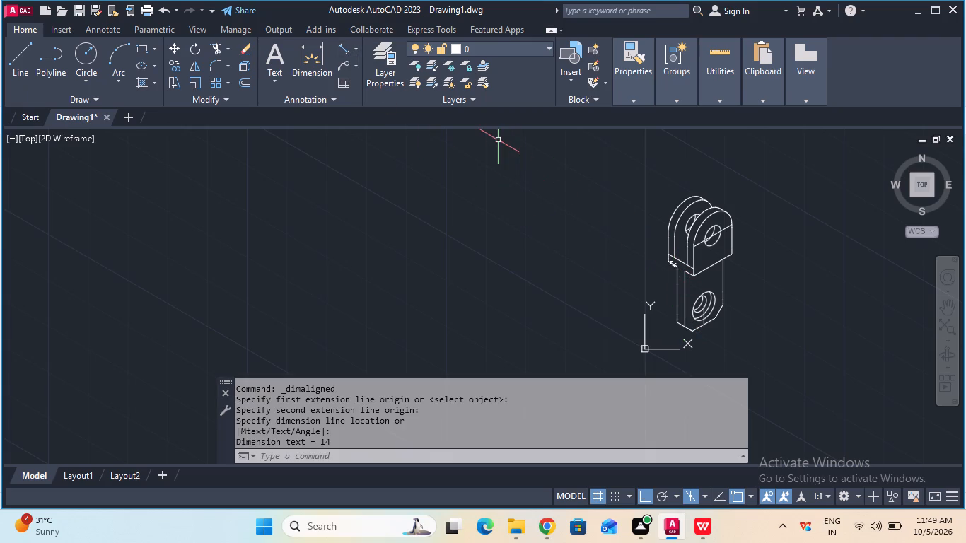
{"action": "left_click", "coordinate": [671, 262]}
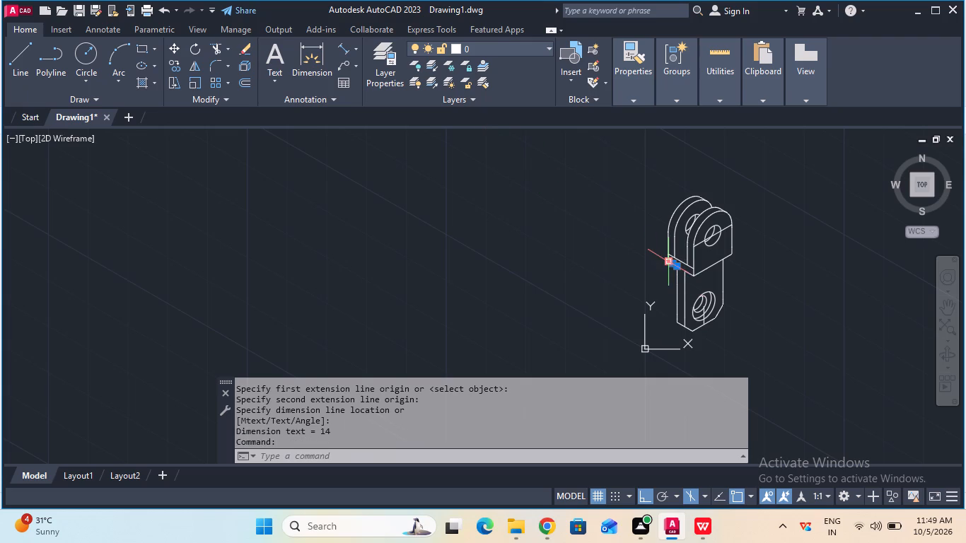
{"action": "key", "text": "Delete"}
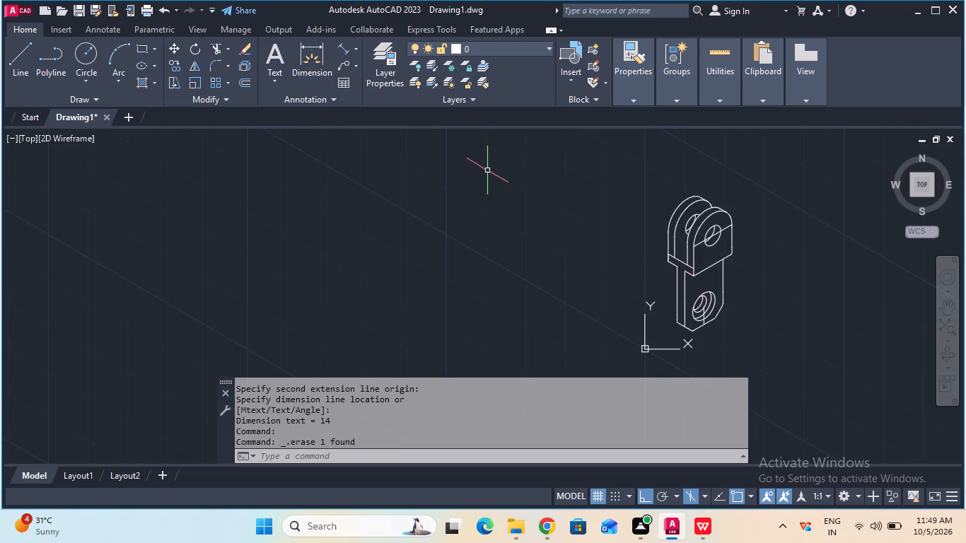
Add an aligned dimension to the short front ledge edge between the shank and the clevis head's lower front corner.
{"action": "left_click", "coordinate": [346, 47]}
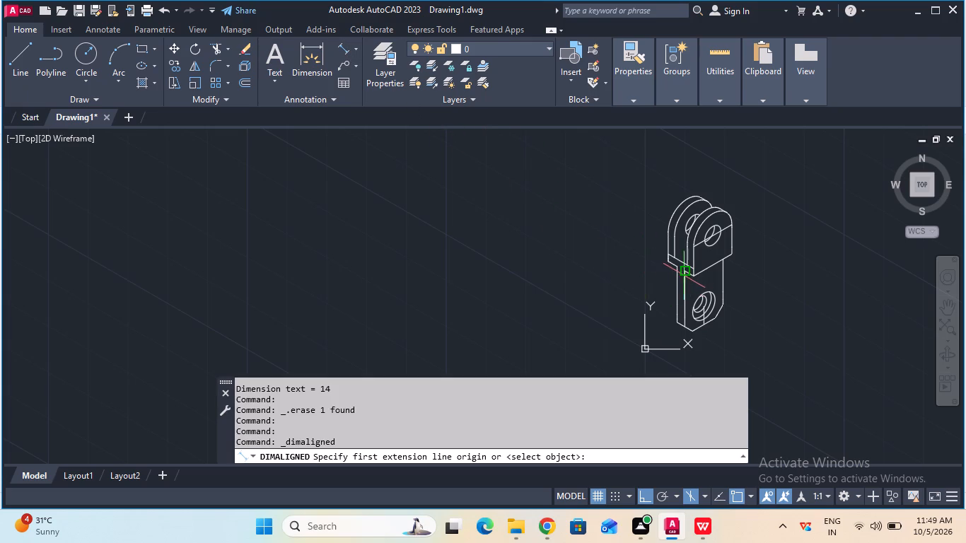
{"action": "scroll", "coordinate": [679, 276], "scroll_direction": "up", "scroll_amount": 2, "text": "ctrl"}
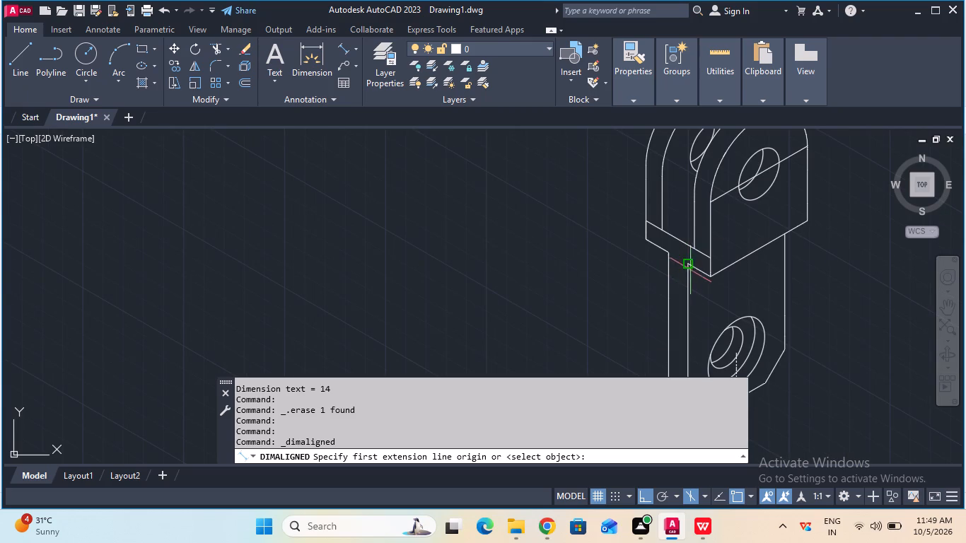
{"action": "left_click", "coordinate": [692, 267]}
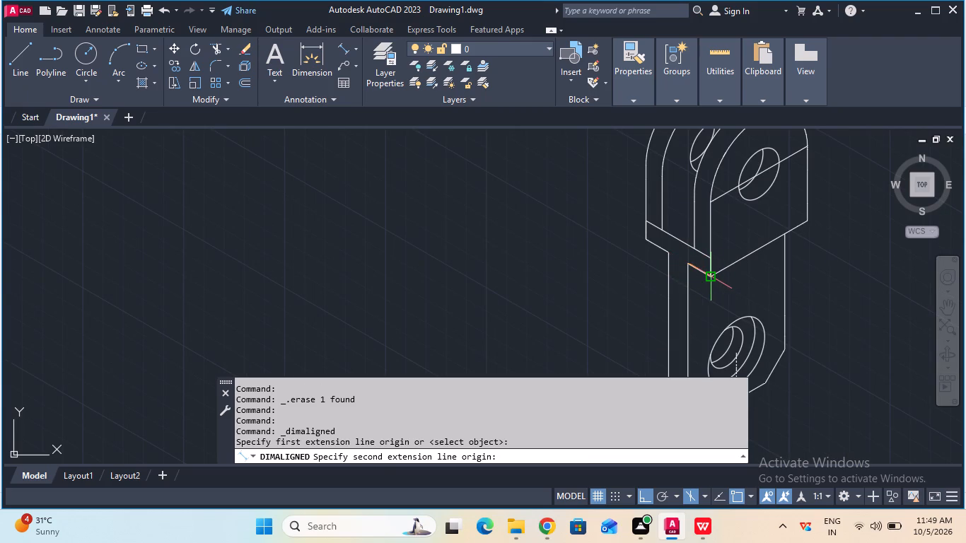
{"action": "left_click", "coordinate": [711, 279]}
{"action": "left_click", "coordinate": [708, 291]}
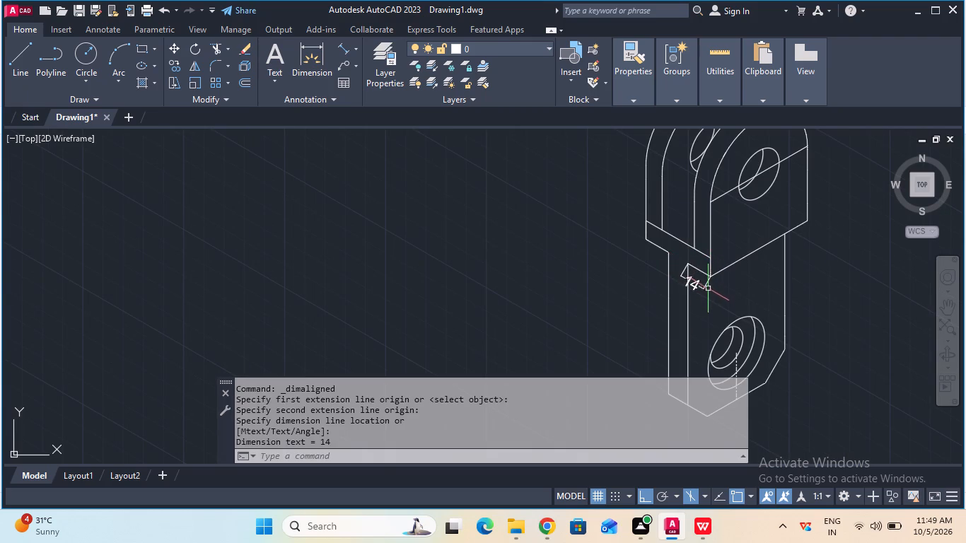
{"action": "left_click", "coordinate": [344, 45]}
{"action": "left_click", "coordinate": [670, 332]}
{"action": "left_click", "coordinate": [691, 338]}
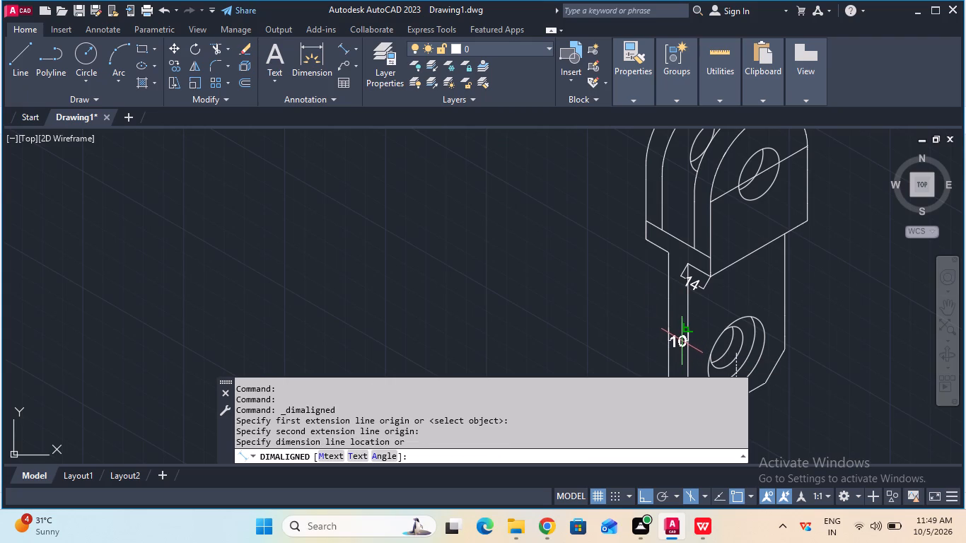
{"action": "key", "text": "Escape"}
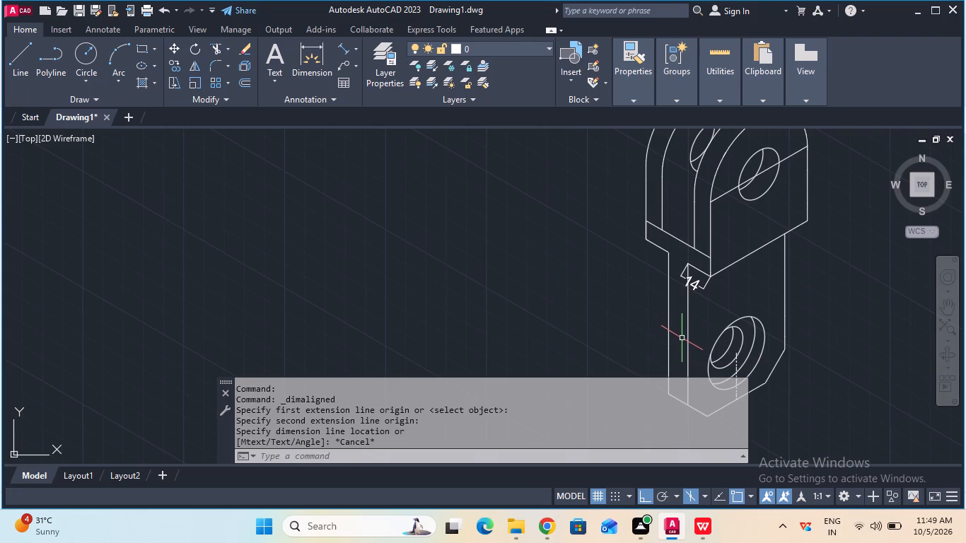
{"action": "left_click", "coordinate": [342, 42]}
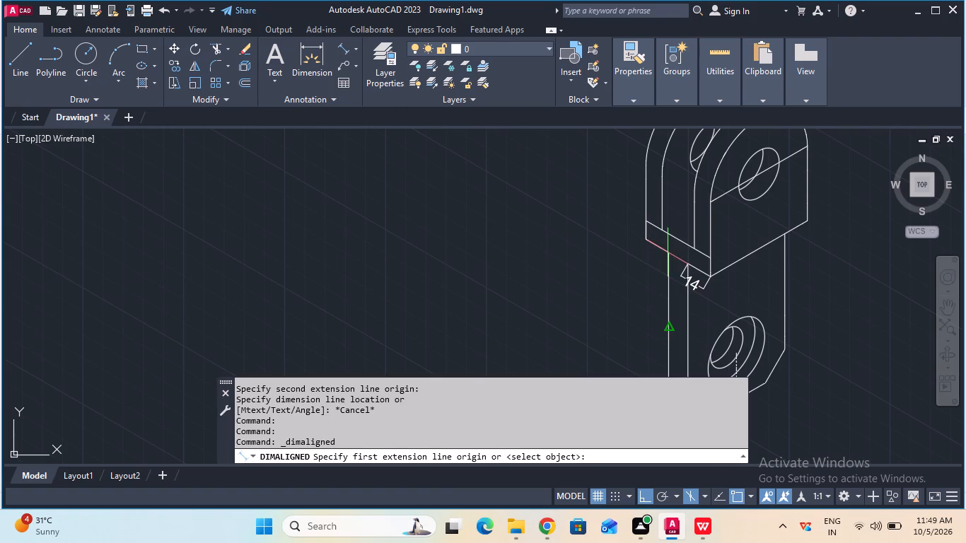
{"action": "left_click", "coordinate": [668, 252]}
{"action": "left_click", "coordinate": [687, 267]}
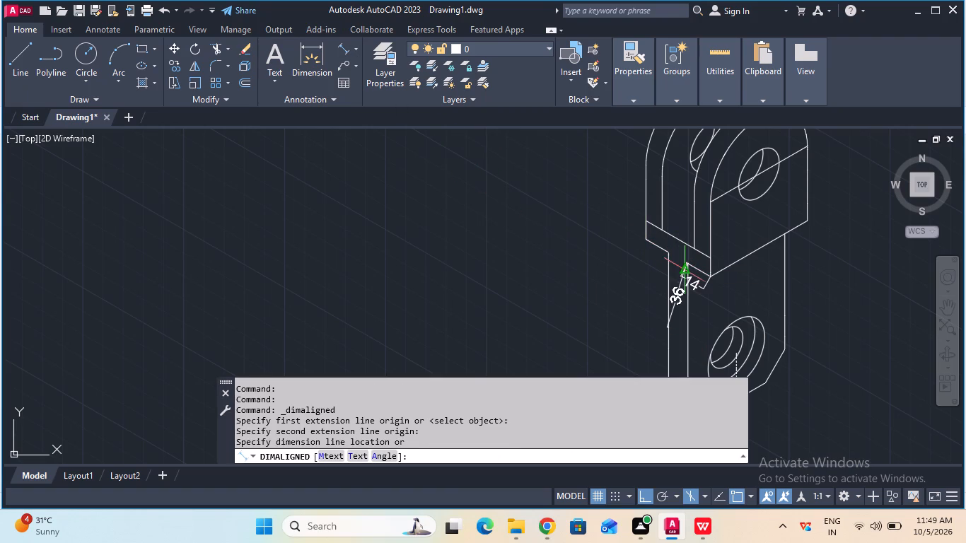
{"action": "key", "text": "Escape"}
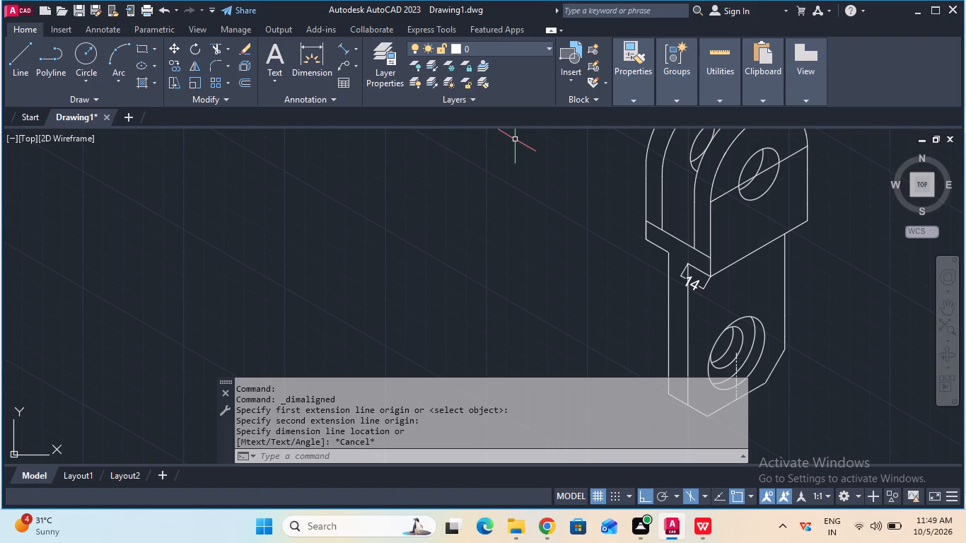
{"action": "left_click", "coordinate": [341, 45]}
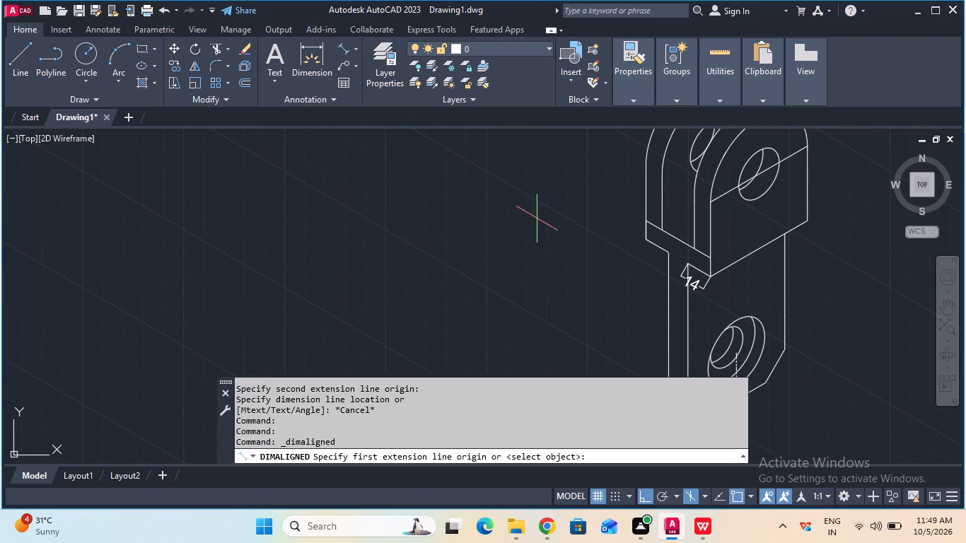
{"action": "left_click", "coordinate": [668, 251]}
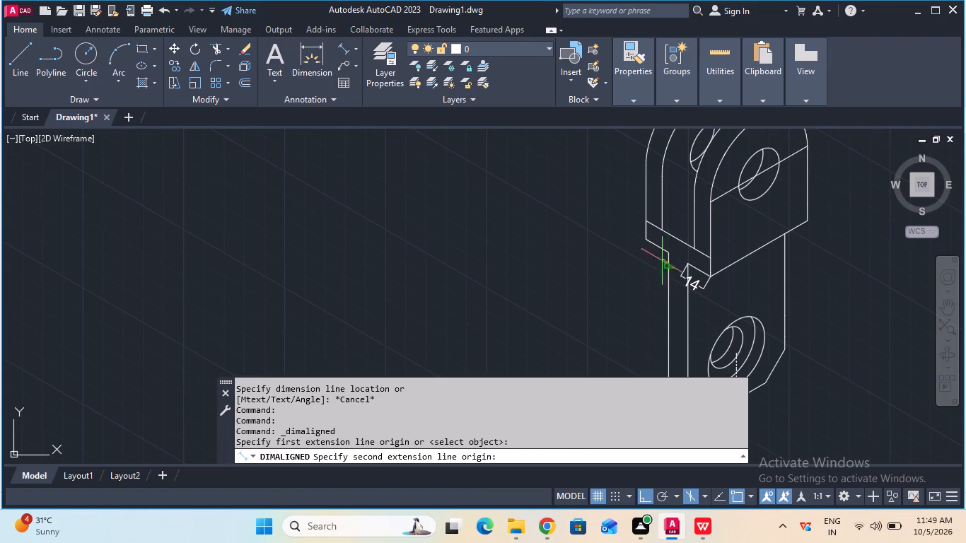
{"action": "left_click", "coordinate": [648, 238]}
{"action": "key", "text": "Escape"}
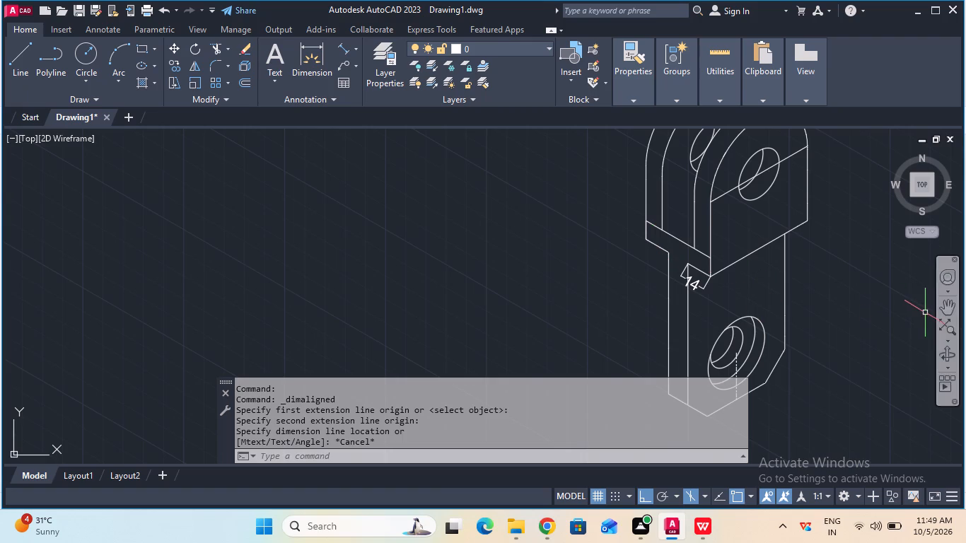
Add an aligned dimension to the short rear ledge edge between the shank and the clevis head's lower back corner.
{"action": "left_click", "coordinate": [955, 310]}
{"action": "left_click_drag", "start_coordinate": [832, 325], "coordinate": [849, 253]}
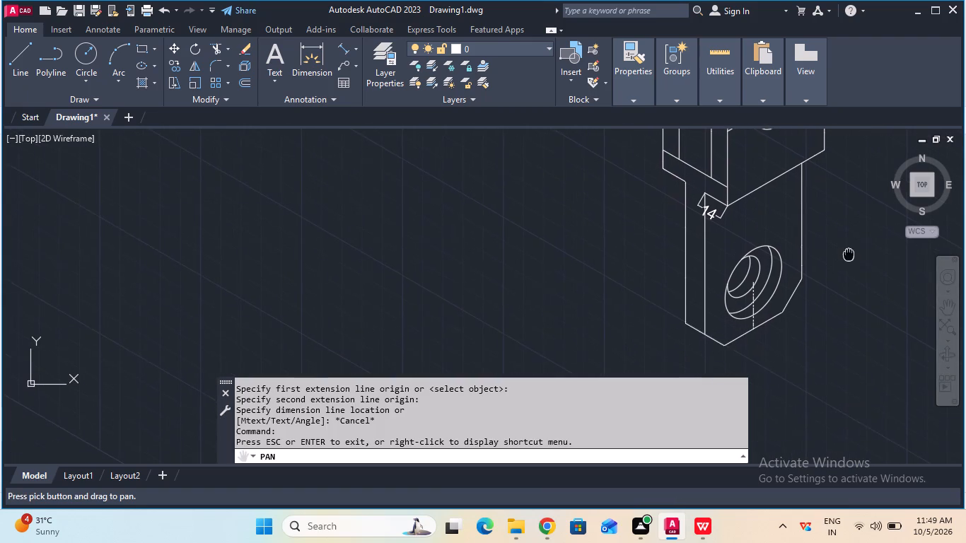
{"action": "left_click_drag", "start_coordinate": [849, 253], "coordinate": [849, 255]}
{"action": "key", "text": "Escape"}
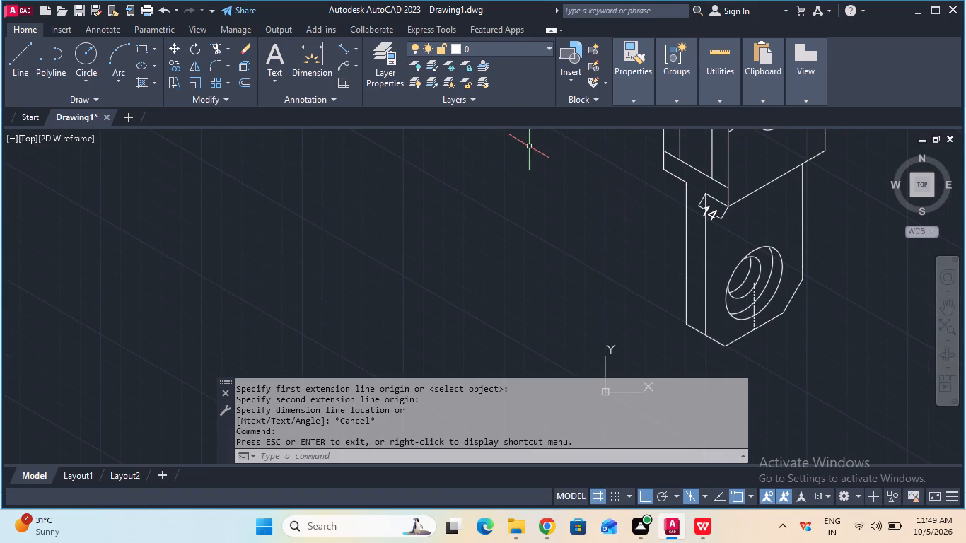
{"action": "left_click", "coordinate": [343, 42]}
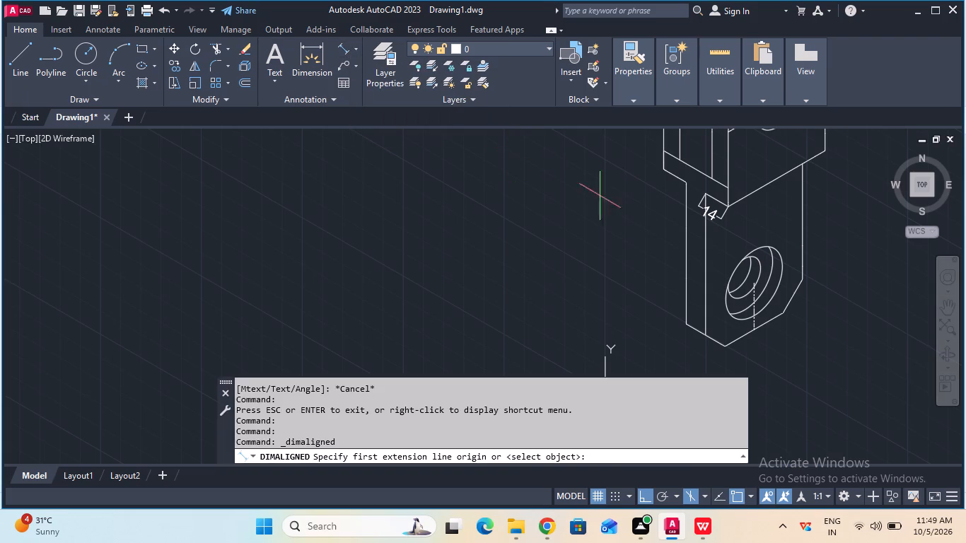
{"action": "left_click", "coordinate": [687, 185]}
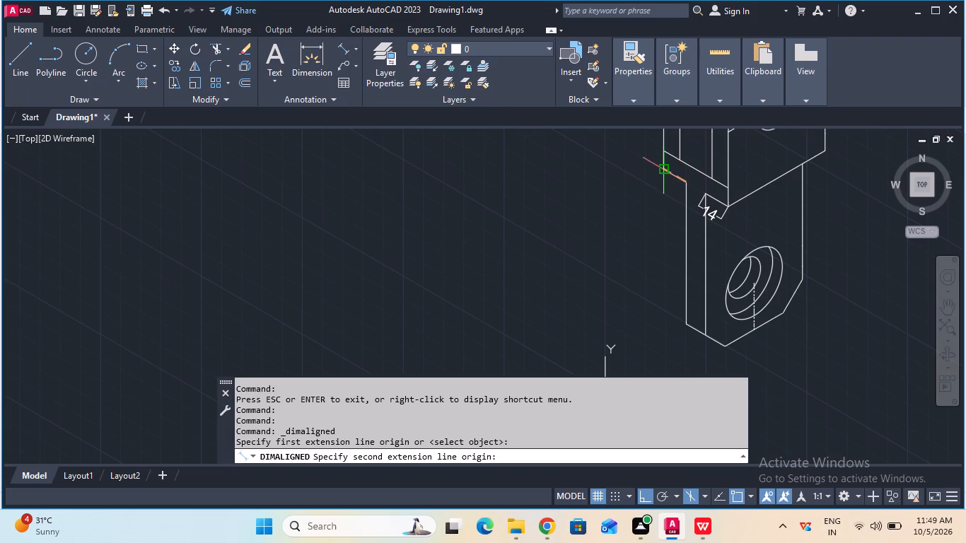
{"action": "left_click", "coordinate": [666, 170]}
{"action": "left_click", "coordinate": [653, 182]}
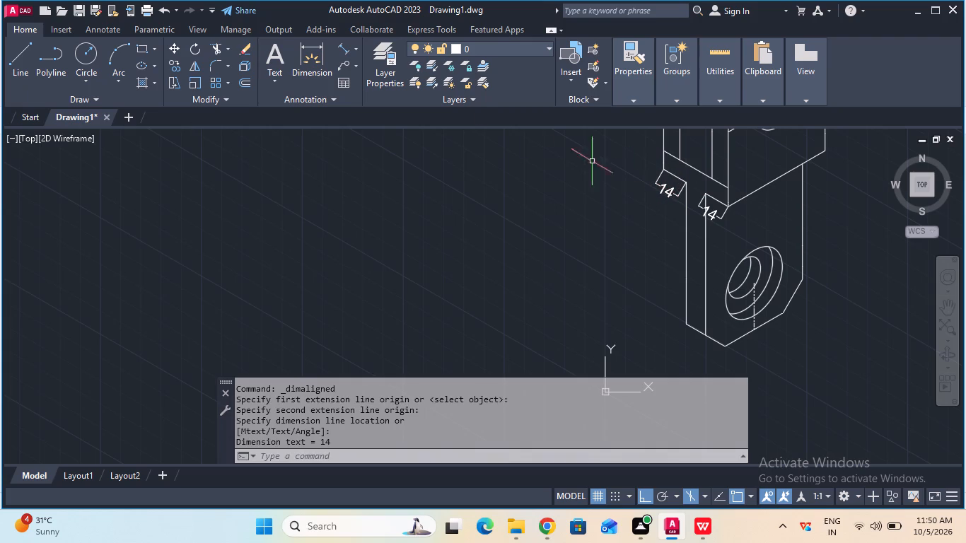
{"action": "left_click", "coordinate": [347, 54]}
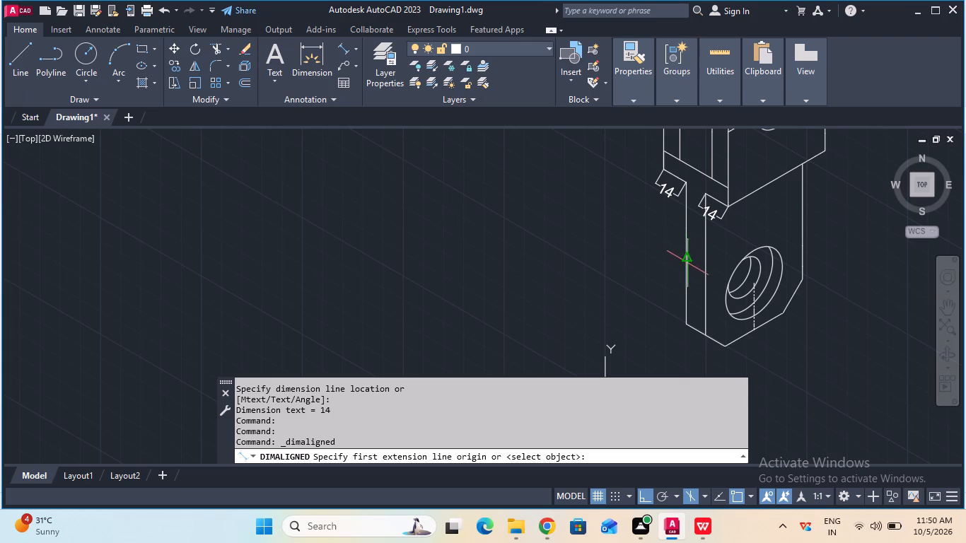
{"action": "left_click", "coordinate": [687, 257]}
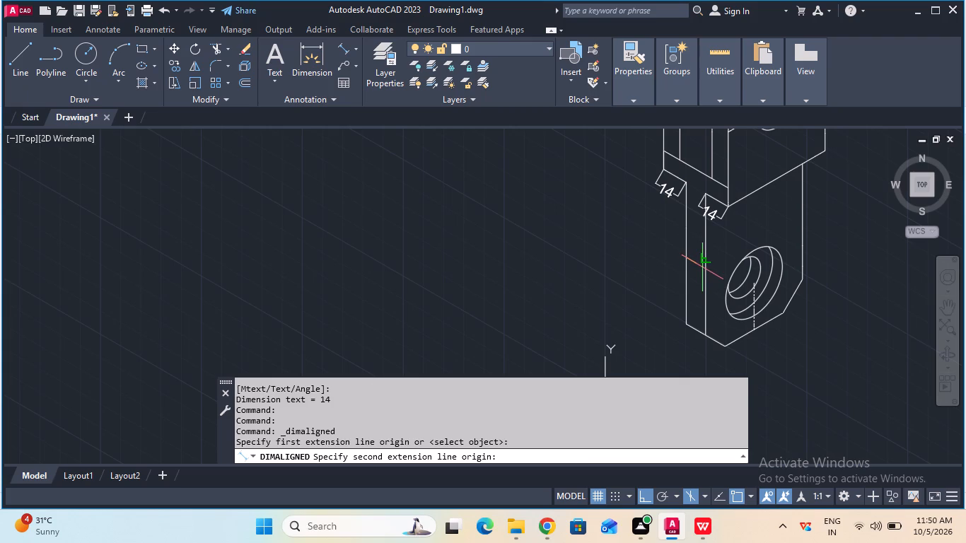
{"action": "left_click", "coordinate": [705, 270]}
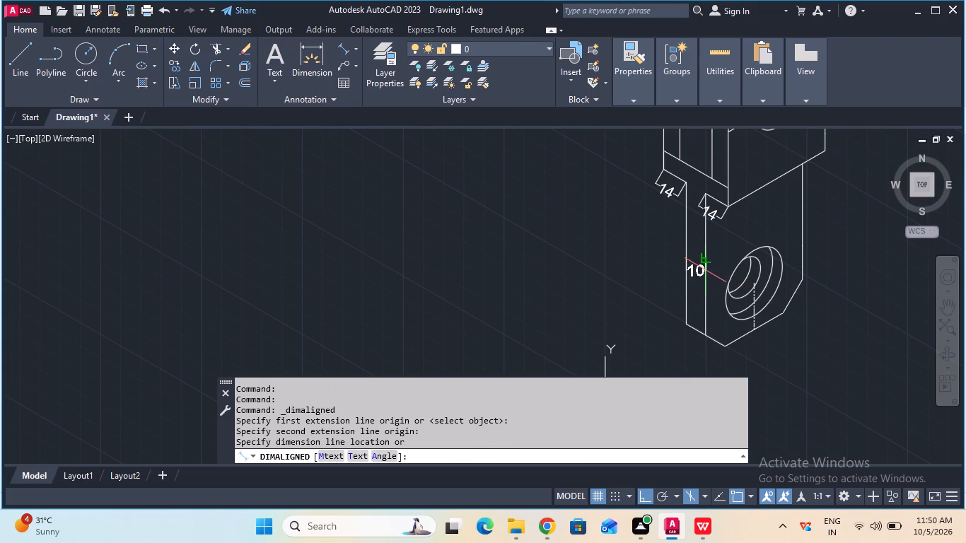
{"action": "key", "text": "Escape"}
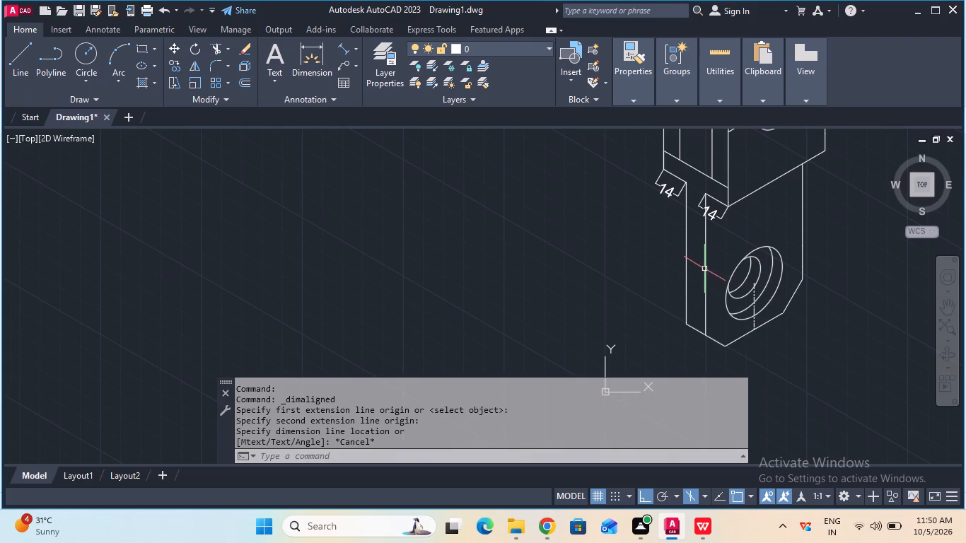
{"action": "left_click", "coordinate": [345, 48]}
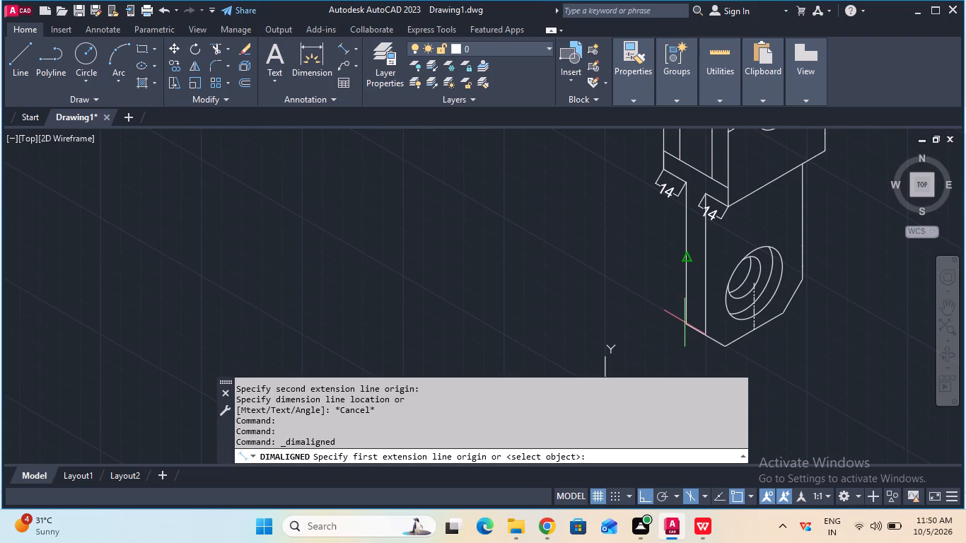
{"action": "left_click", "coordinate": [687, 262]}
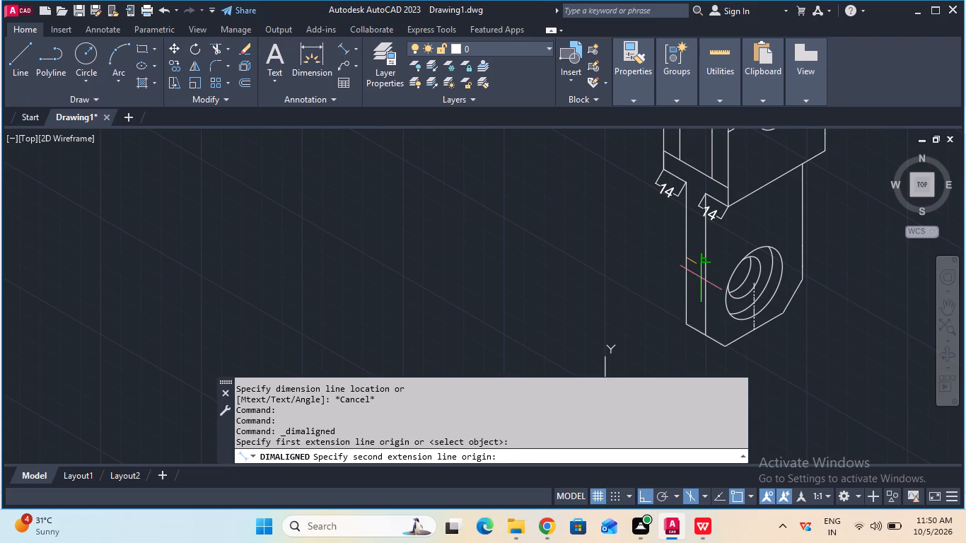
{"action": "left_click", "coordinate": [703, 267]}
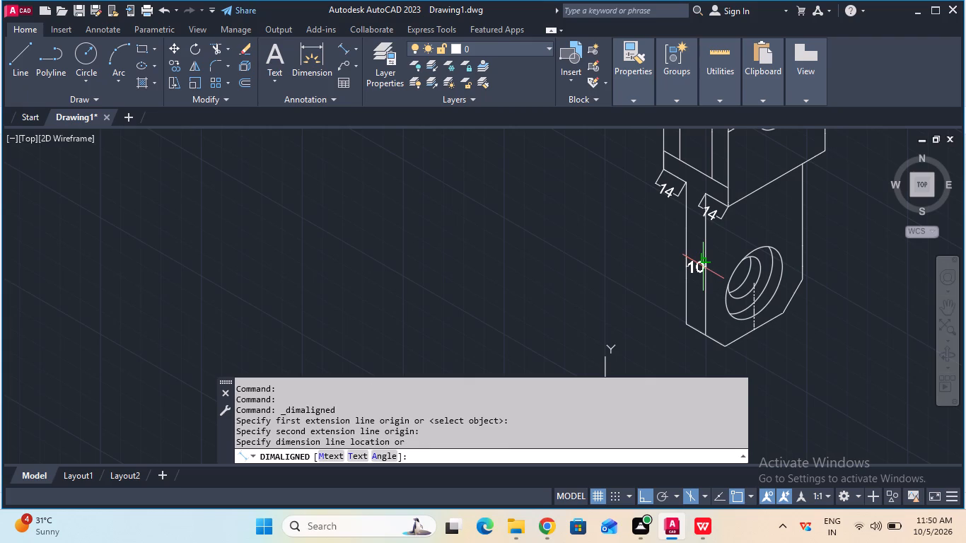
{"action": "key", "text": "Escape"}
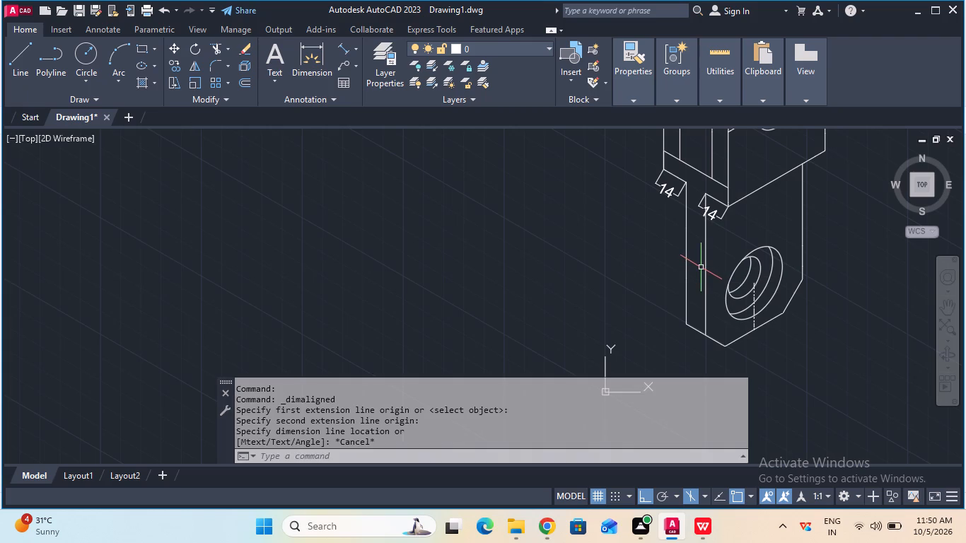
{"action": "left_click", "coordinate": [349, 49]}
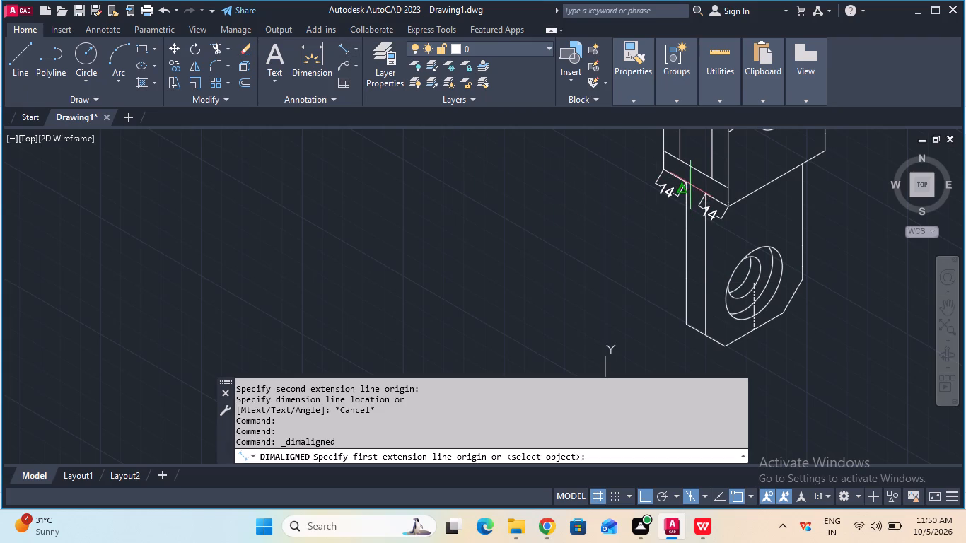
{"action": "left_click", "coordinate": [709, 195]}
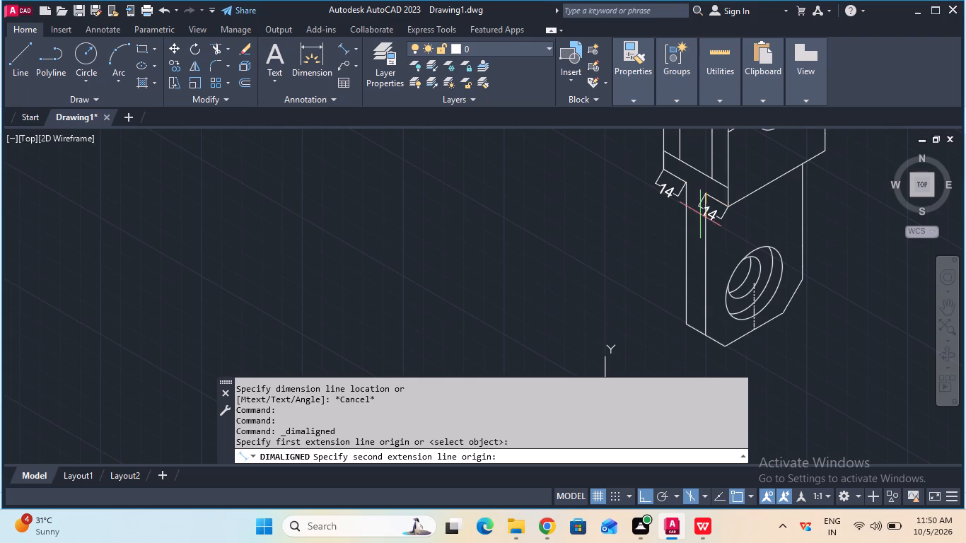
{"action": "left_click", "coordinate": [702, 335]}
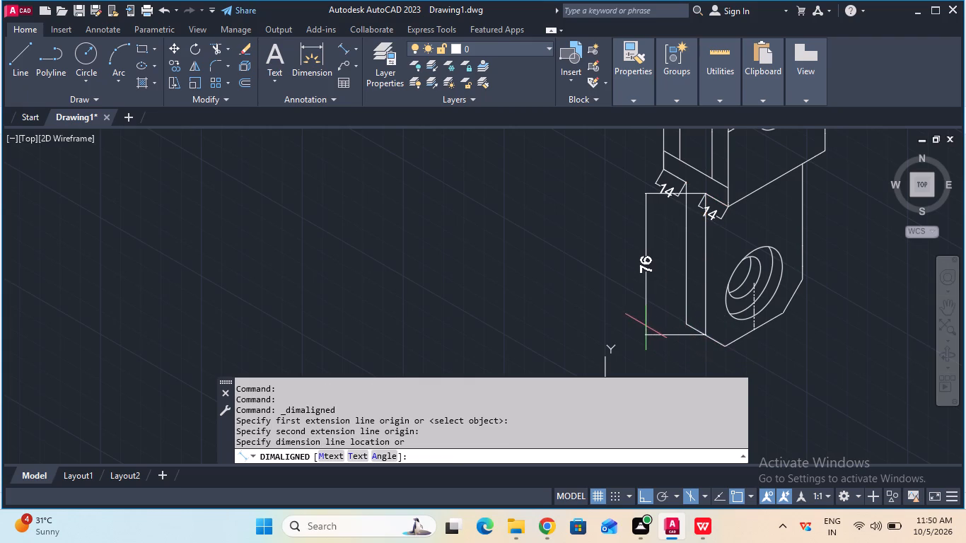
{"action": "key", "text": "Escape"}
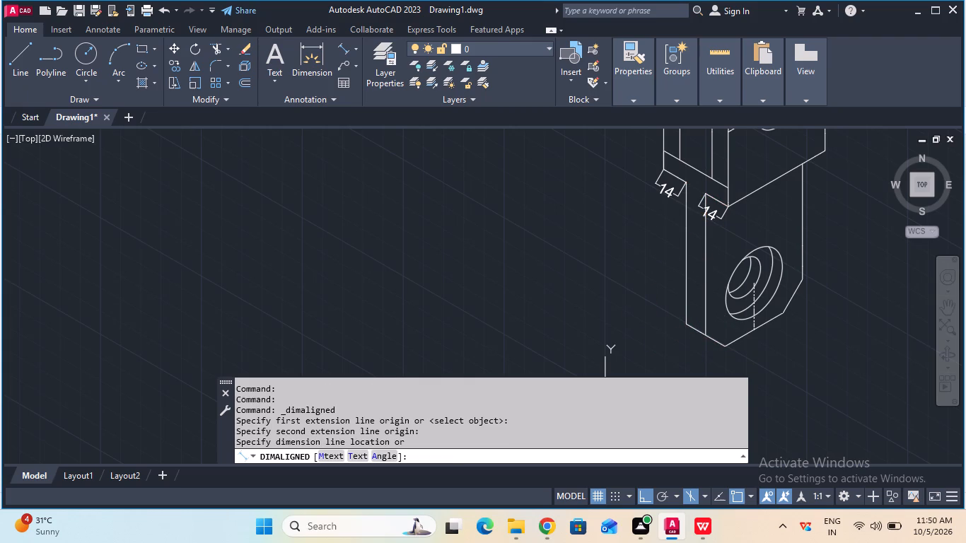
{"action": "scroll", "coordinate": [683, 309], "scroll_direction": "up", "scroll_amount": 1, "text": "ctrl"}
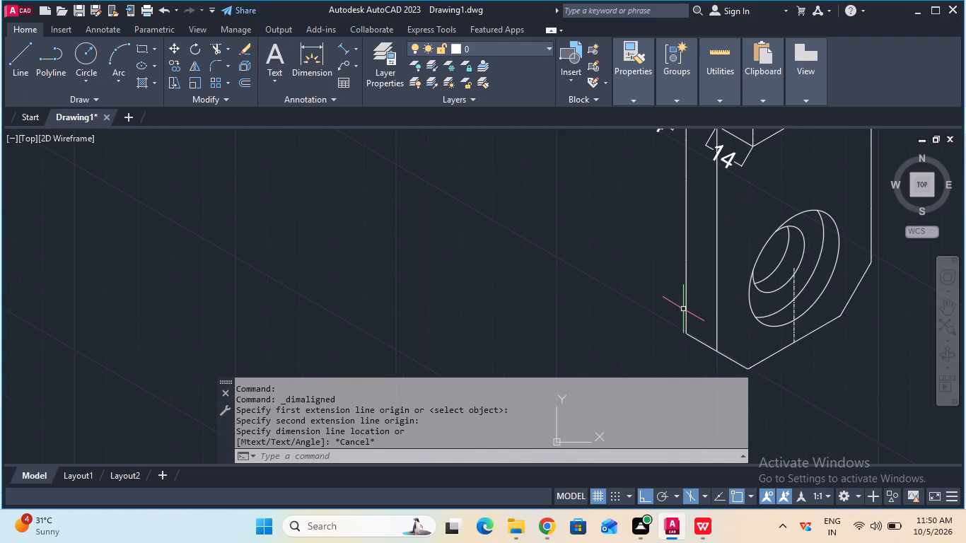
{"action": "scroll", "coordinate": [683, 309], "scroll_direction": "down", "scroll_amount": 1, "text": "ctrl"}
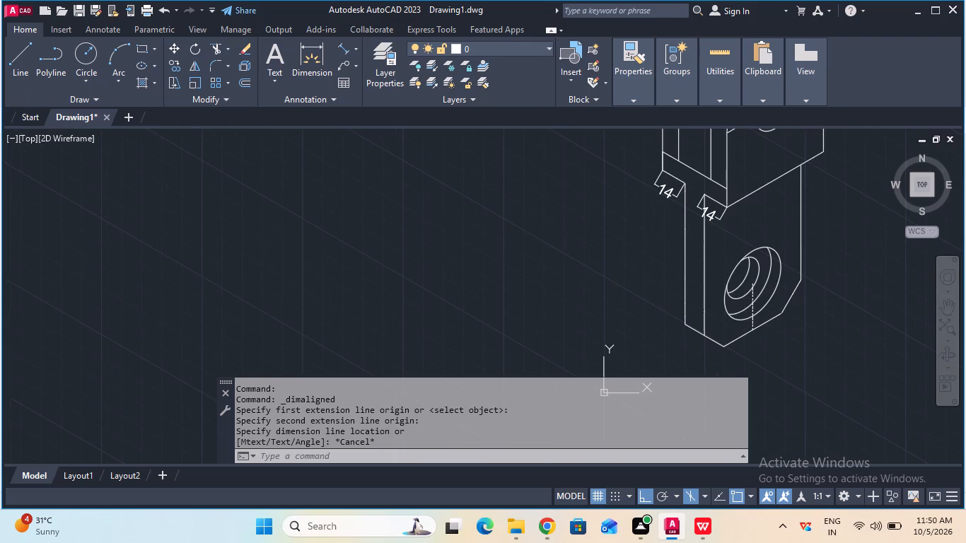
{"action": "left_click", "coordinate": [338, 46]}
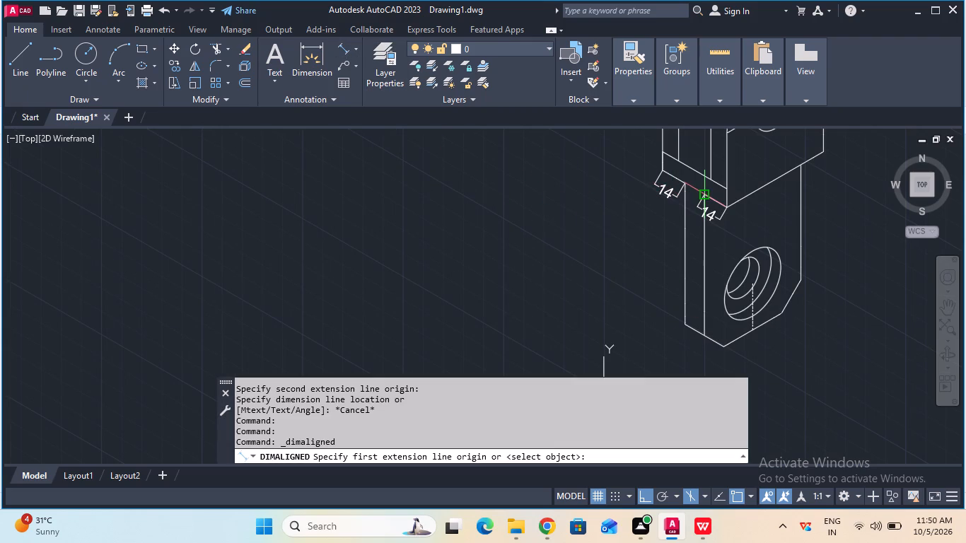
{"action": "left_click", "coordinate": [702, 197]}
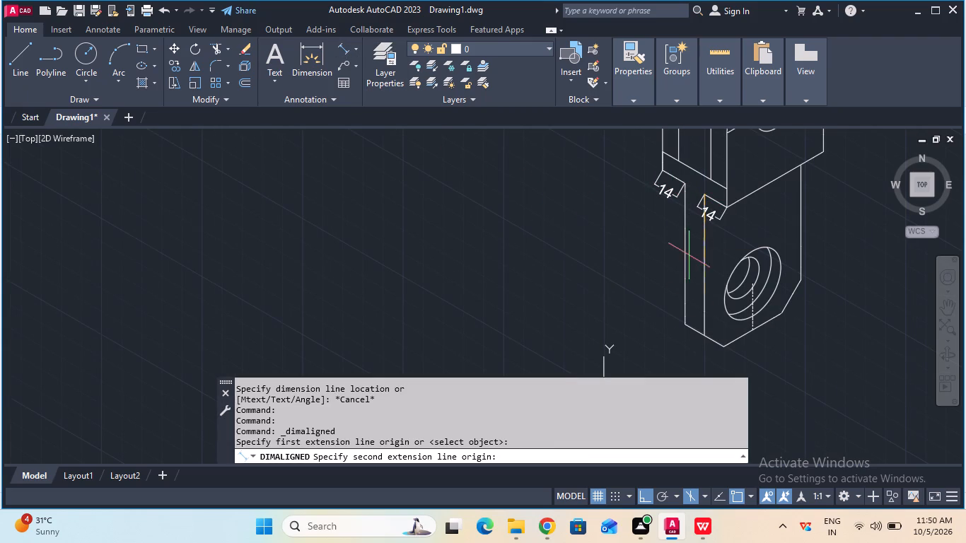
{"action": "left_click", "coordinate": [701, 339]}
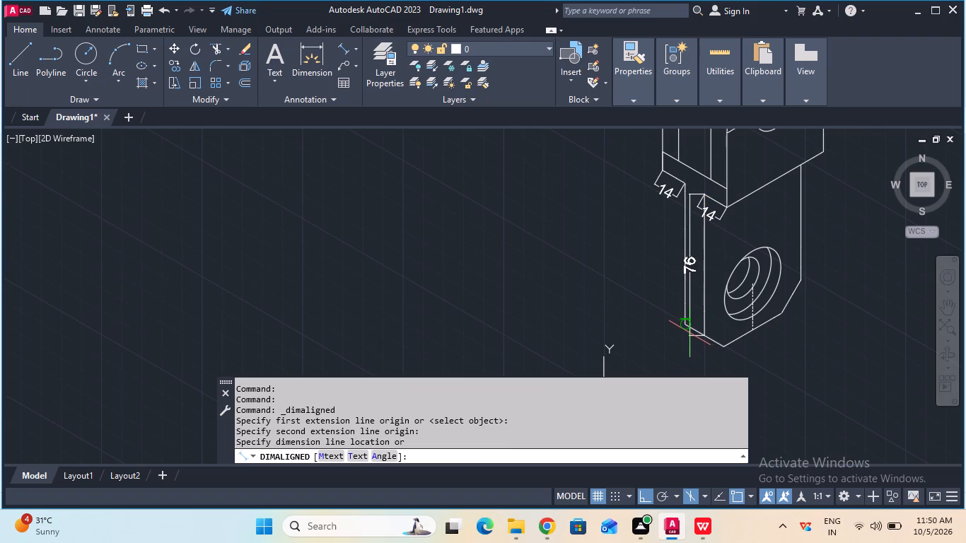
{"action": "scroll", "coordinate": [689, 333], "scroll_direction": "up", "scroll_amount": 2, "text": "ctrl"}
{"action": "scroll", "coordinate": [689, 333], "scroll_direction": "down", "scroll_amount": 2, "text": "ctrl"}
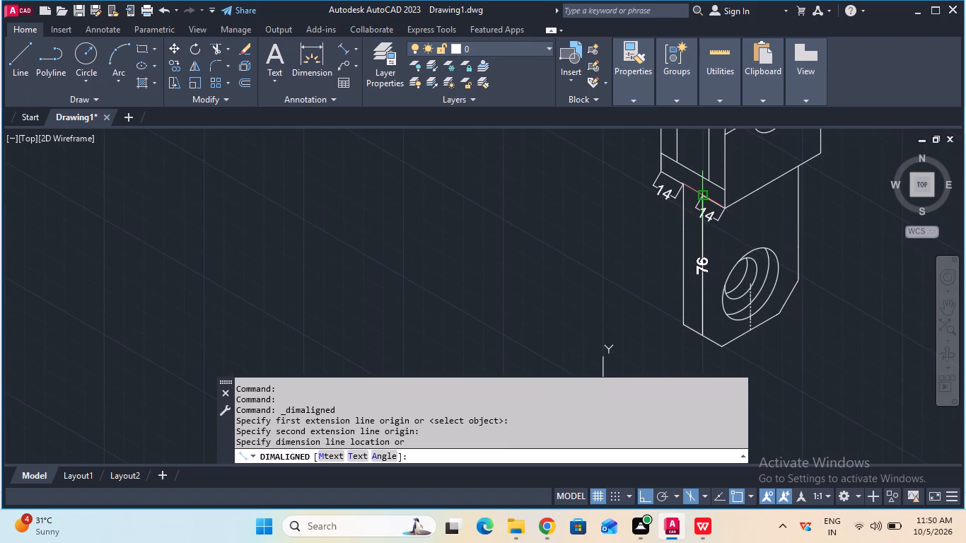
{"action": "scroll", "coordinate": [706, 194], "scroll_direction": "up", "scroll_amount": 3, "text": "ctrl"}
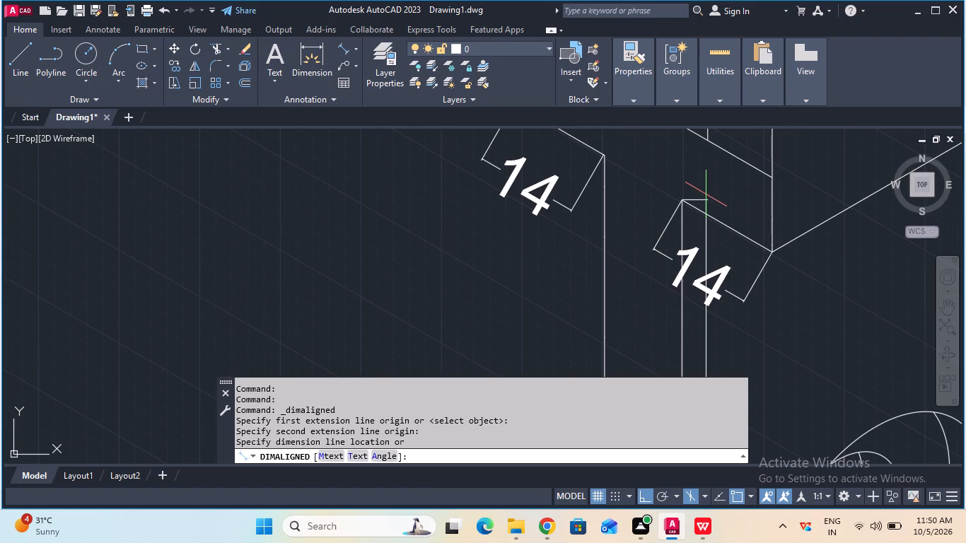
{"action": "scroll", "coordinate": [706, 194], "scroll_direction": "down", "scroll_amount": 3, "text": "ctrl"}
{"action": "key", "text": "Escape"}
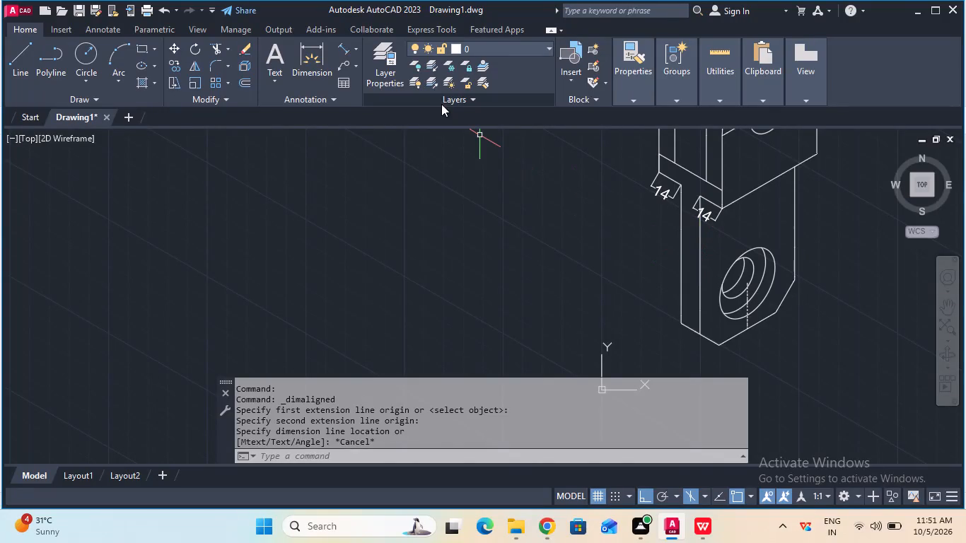
Add an aligned dimension along the bottom edge of the shank's narrow side face, placed just below the edge.
{"action": "left_click", "coordinate": [343, 46]}
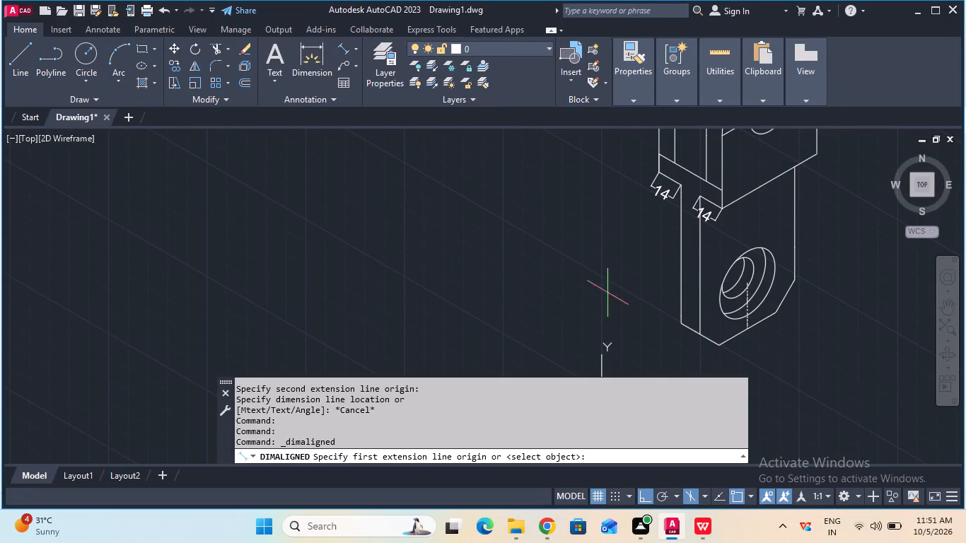
{"action": "left_click", "coordinate": [697, 336]}
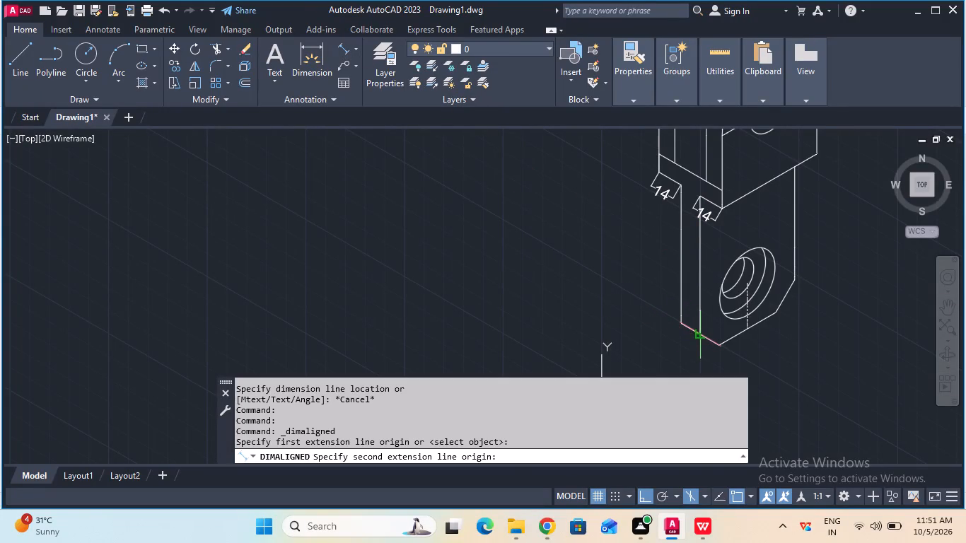
{"action": "left_click", "coordinate": [680, 325]}
{"action": "left_click", "coordinate": [669, 332]}
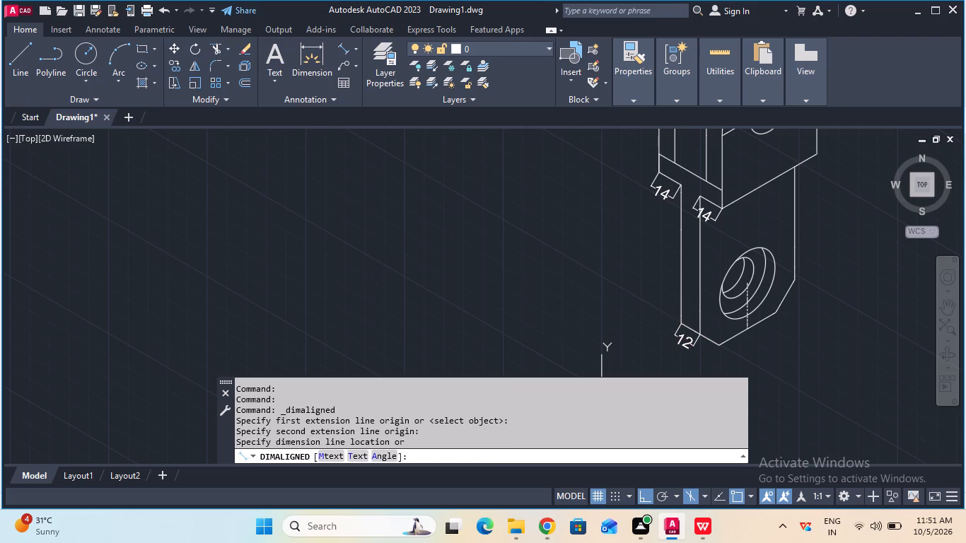
Add an aligned dimension along the dashed vertical centreline from the shank hole's centre down to the shank's bottom edge.
{"action": "left_click", "coordinate": [346, 49]}
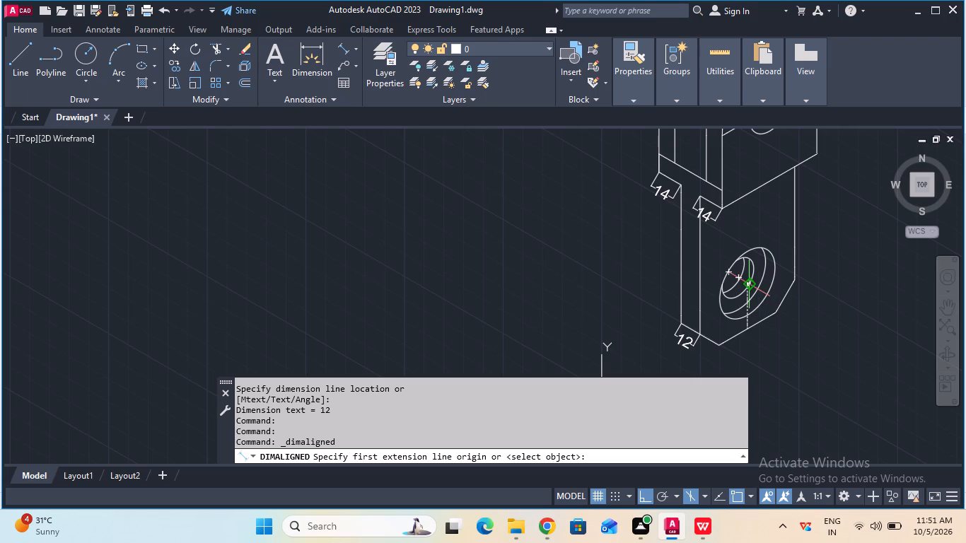
{"action": "left_click", "coordinate": [746, 280]}
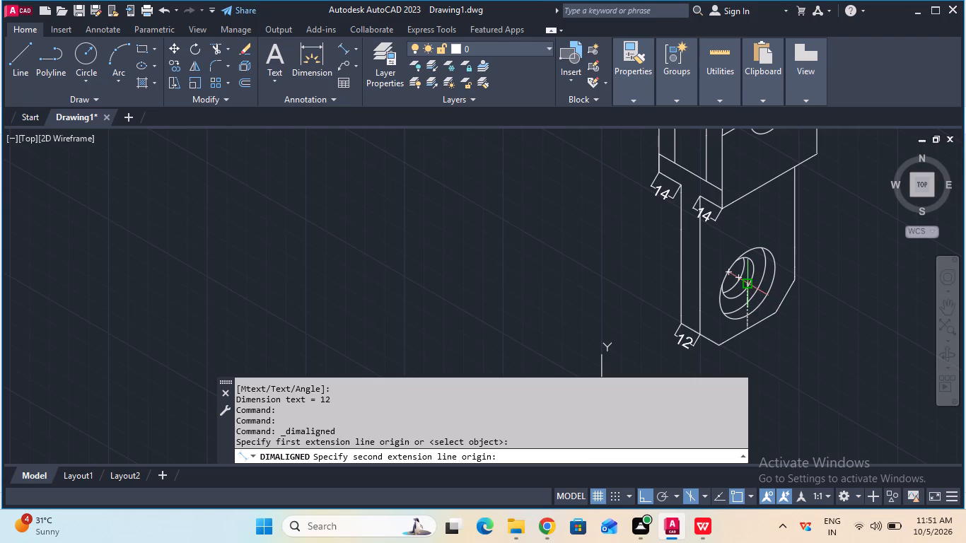
{"action": "left_click", "coordinate": [747, 325]}
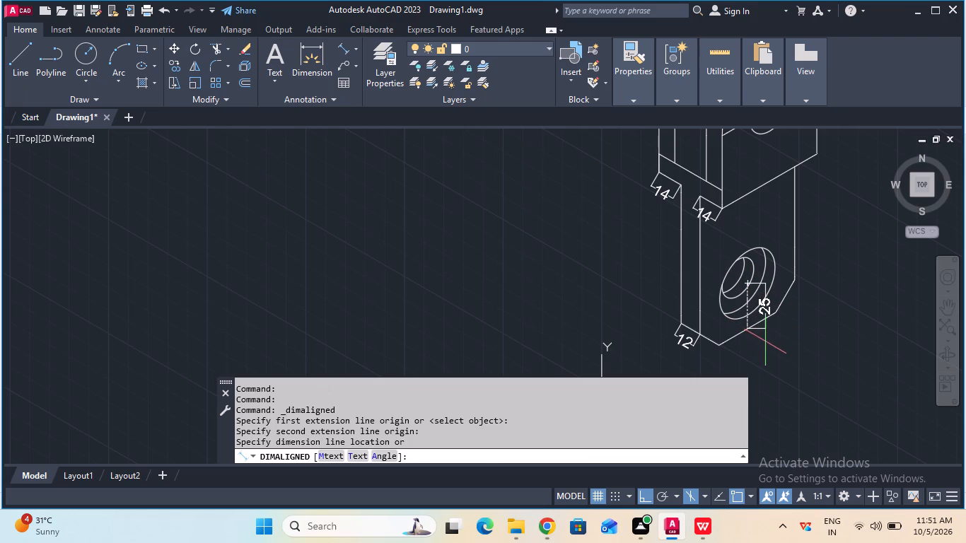
{"action": "left_click", "coordinate": [765, 341]}
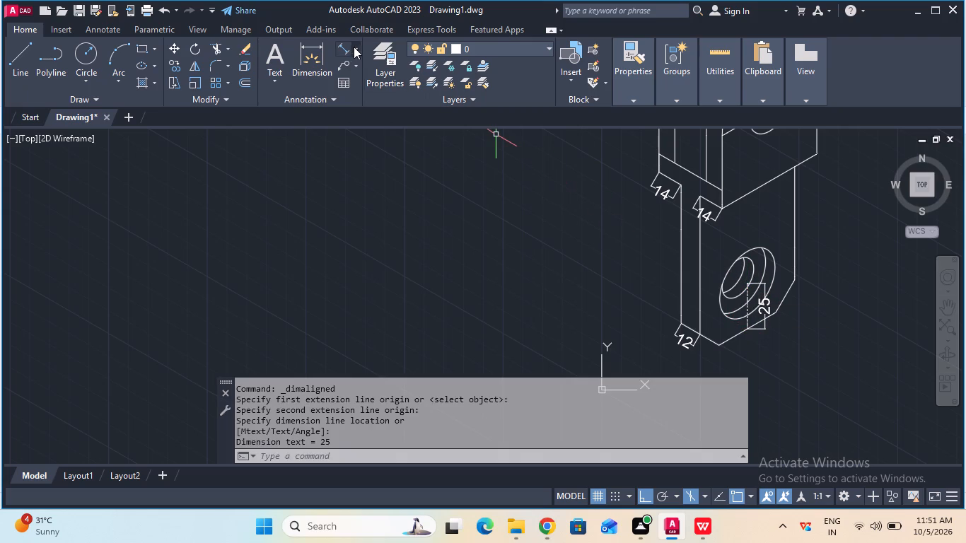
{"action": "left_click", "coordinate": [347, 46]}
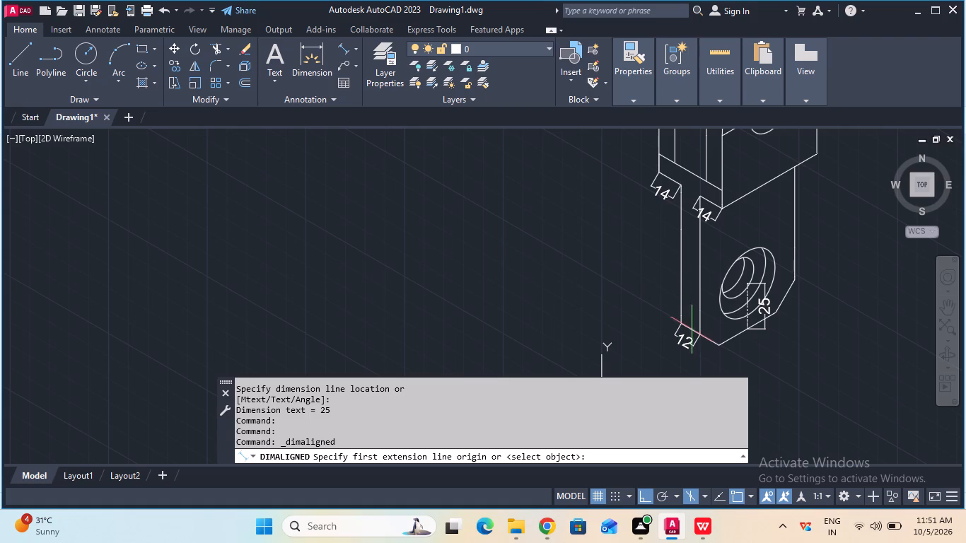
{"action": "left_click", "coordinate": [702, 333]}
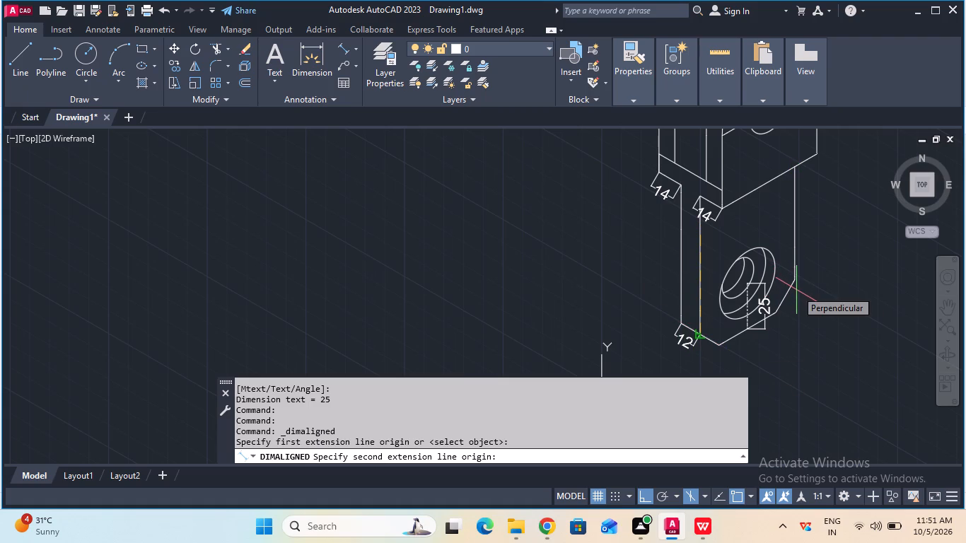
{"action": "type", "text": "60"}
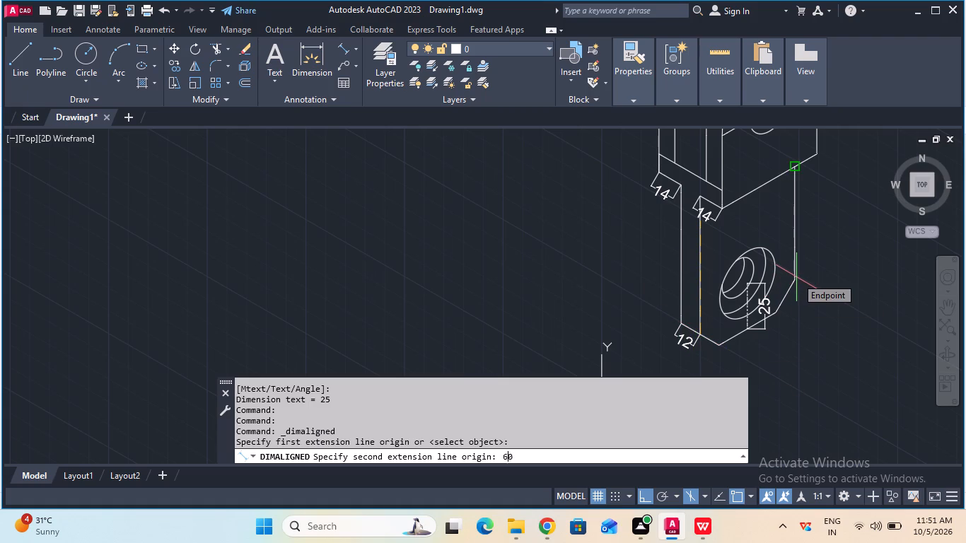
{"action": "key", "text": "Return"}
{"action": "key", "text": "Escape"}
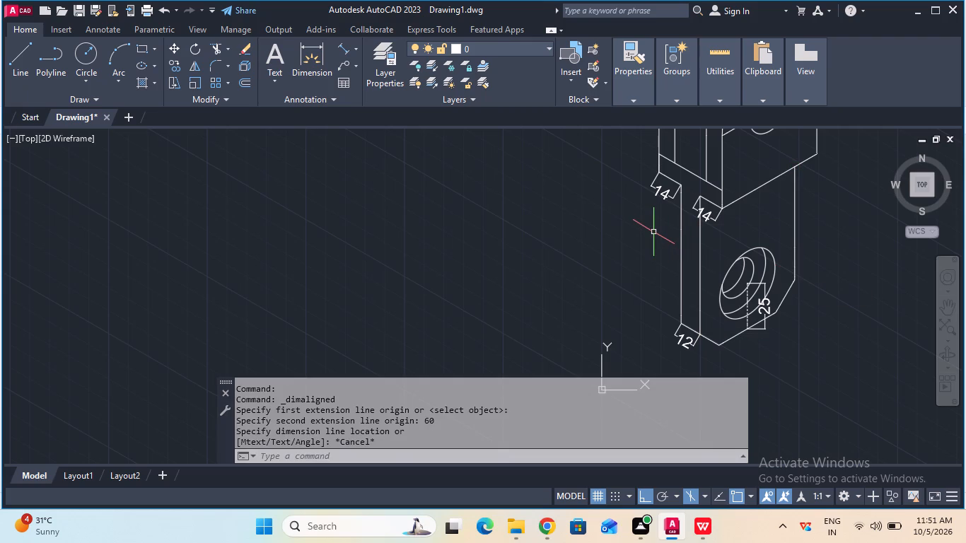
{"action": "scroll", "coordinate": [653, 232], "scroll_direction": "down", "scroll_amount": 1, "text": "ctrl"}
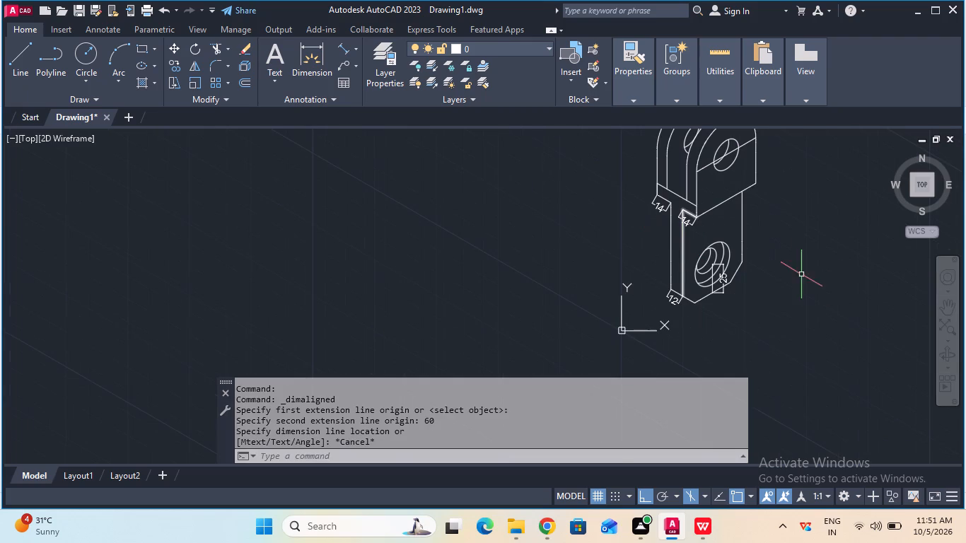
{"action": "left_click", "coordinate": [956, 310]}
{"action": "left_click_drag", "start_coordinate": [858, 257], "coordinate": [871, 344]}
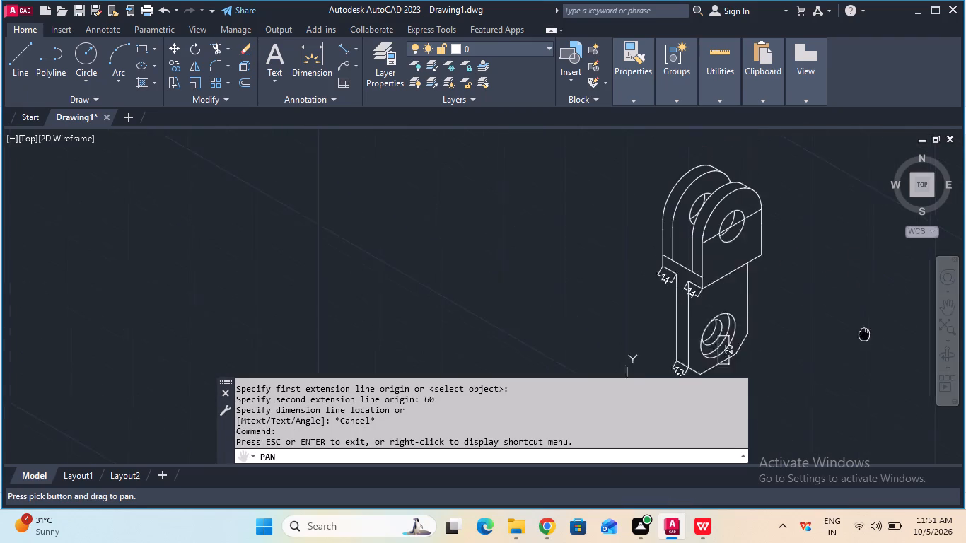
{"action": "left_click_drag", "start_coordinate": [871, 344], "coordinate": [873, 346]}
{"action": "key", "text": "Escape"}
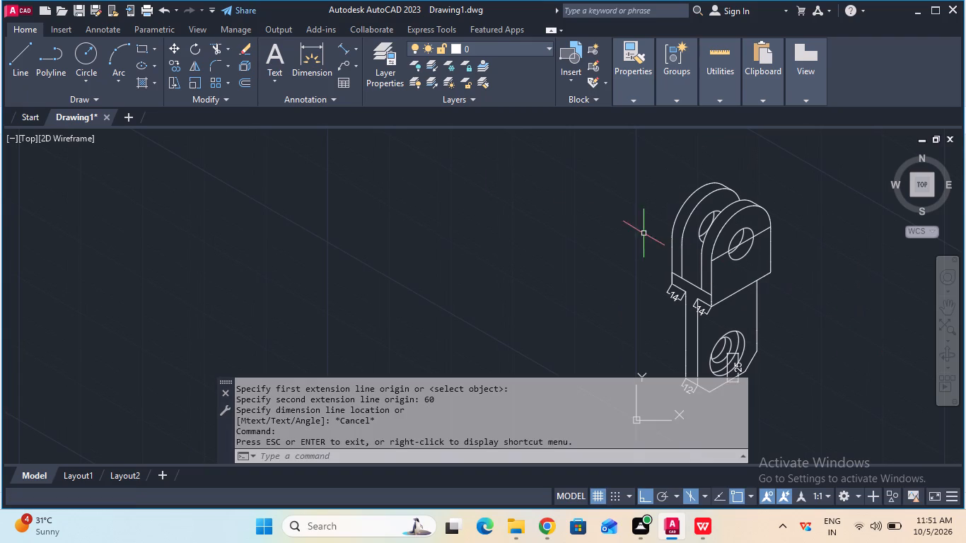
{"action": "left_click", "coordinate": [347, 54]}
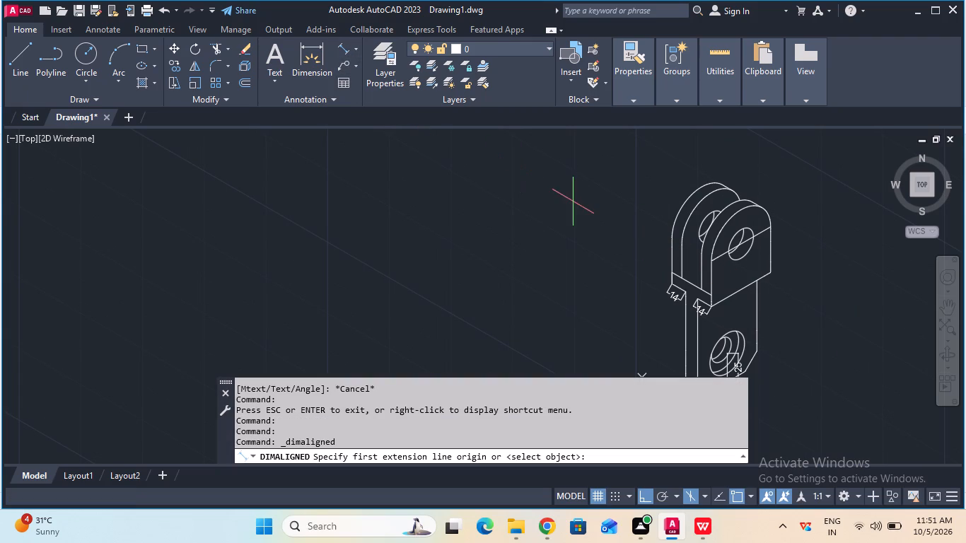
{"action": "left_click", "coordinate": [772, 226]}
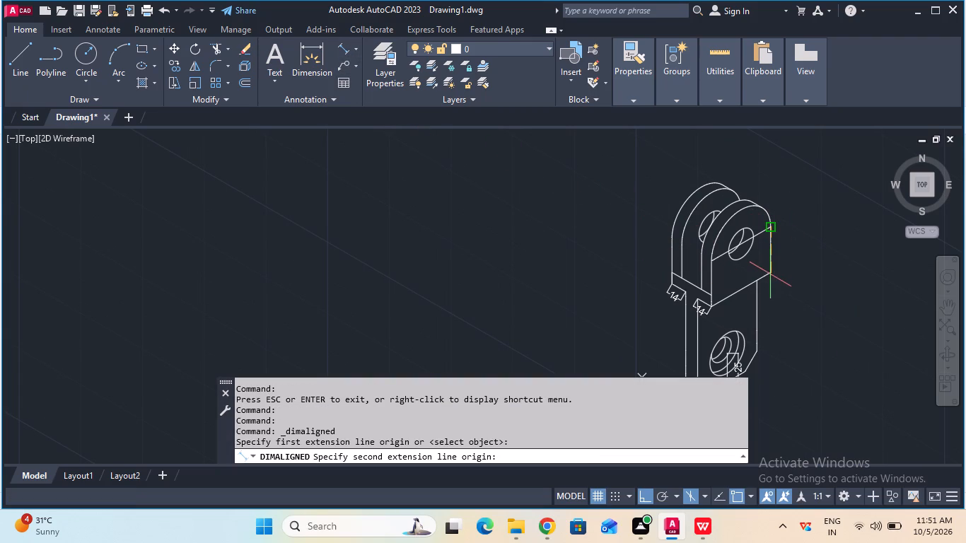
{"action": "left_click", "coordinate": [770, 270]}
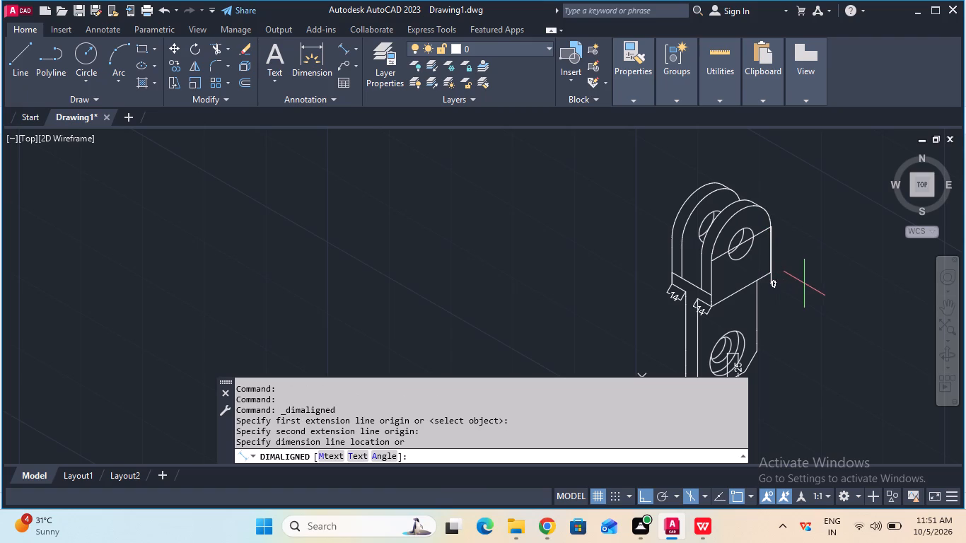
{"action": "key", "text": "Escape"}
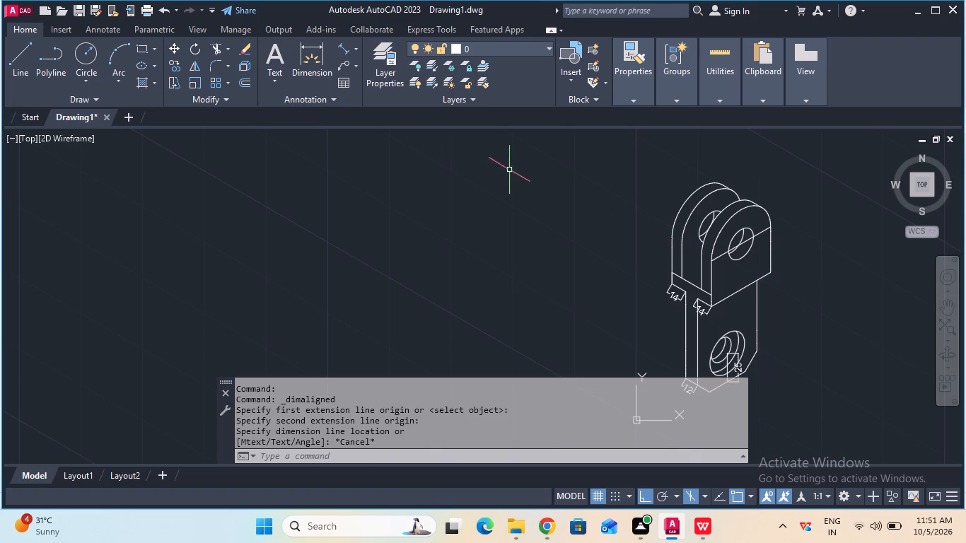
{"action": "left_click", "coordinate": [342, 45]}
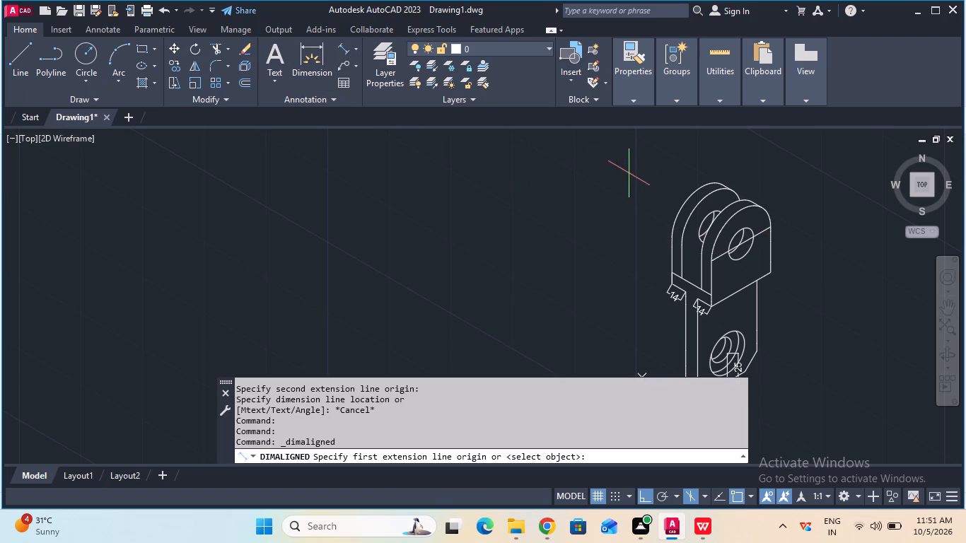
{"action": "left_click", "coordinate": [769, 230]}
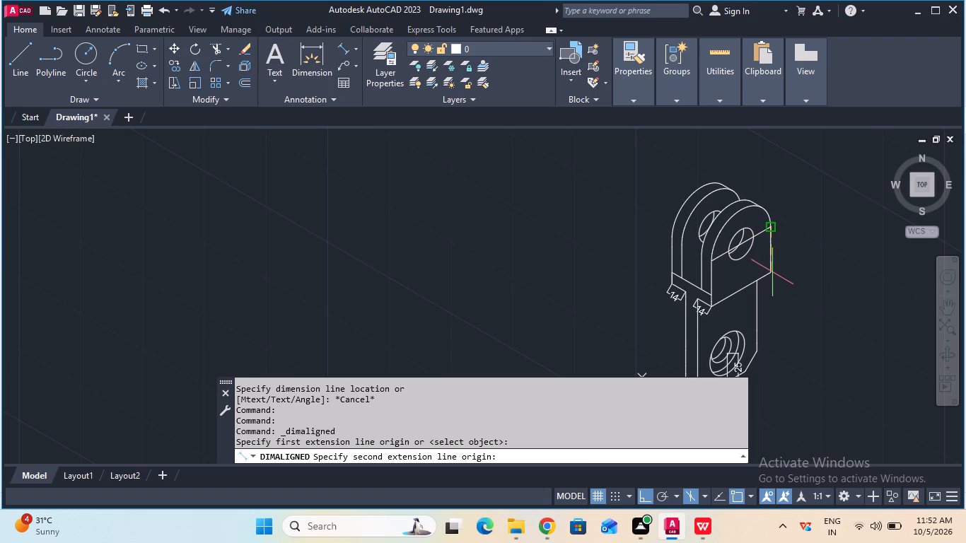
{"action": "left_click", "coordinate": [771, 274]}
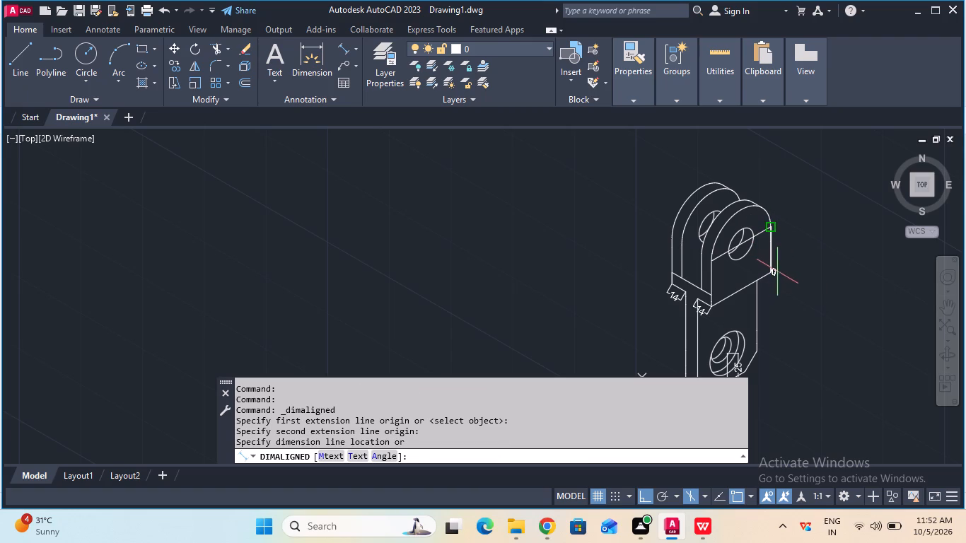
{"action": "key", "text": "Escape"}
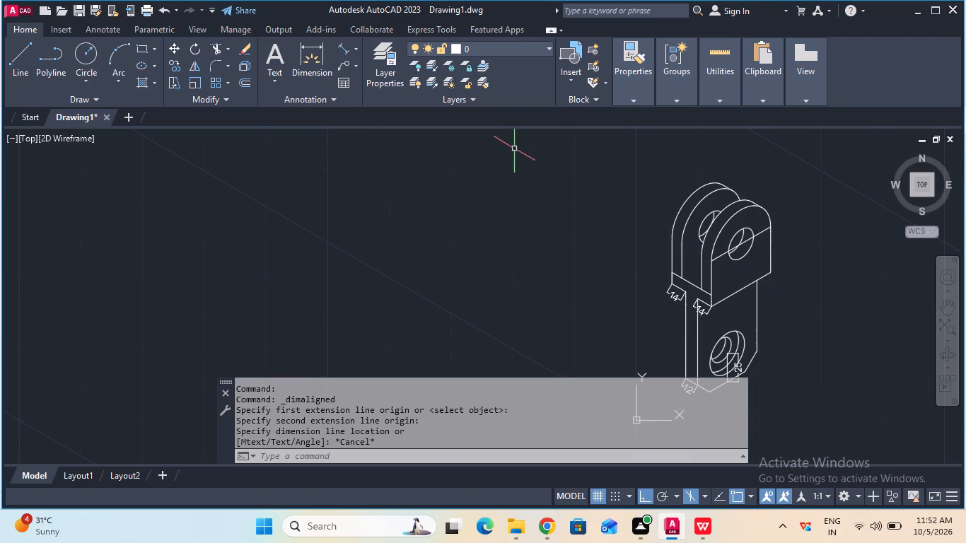
Add an aligned dimension across the clevis head's front face between the ends of the line through the hole, offset below the head.
{"action": "left_click", "coordinate": [344, 47]}
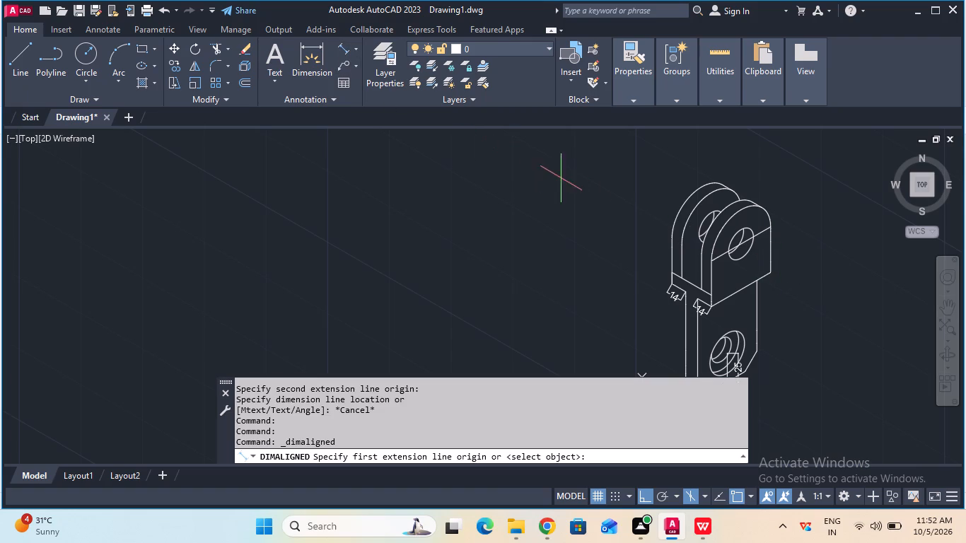
{"action": "left_click", "coordinate": [715, 263]}
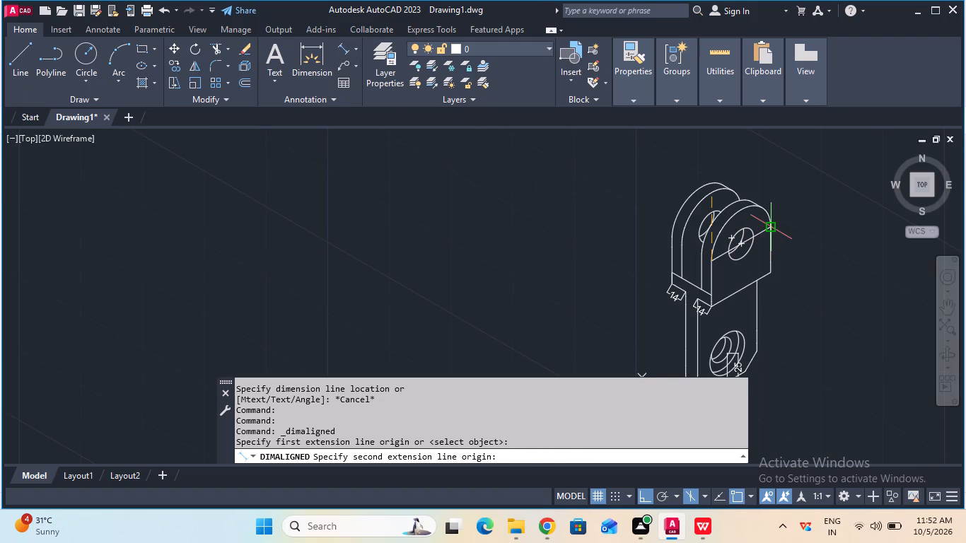
{"action": "left_click", "coordinate": [774, 227]}
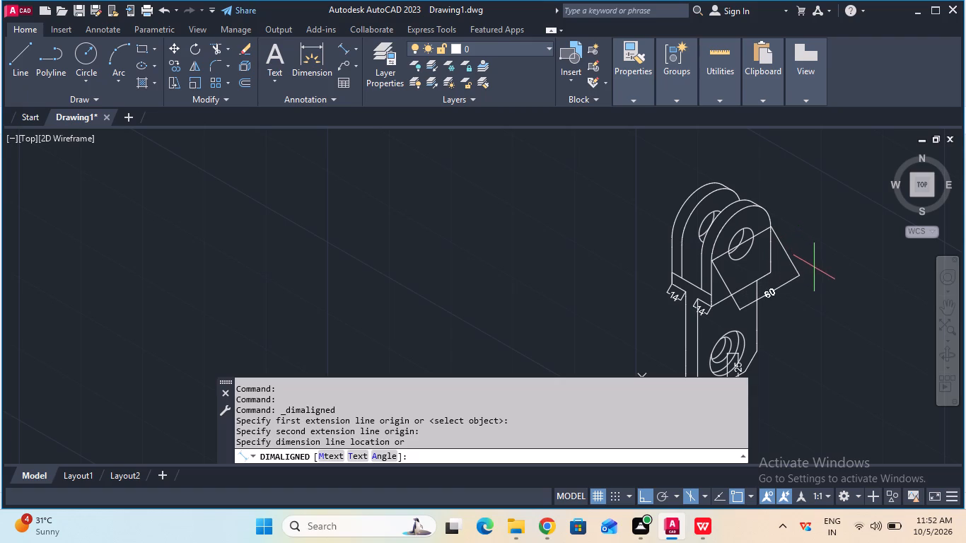
{"action": "left_click", "coordinate": [815, 267]}
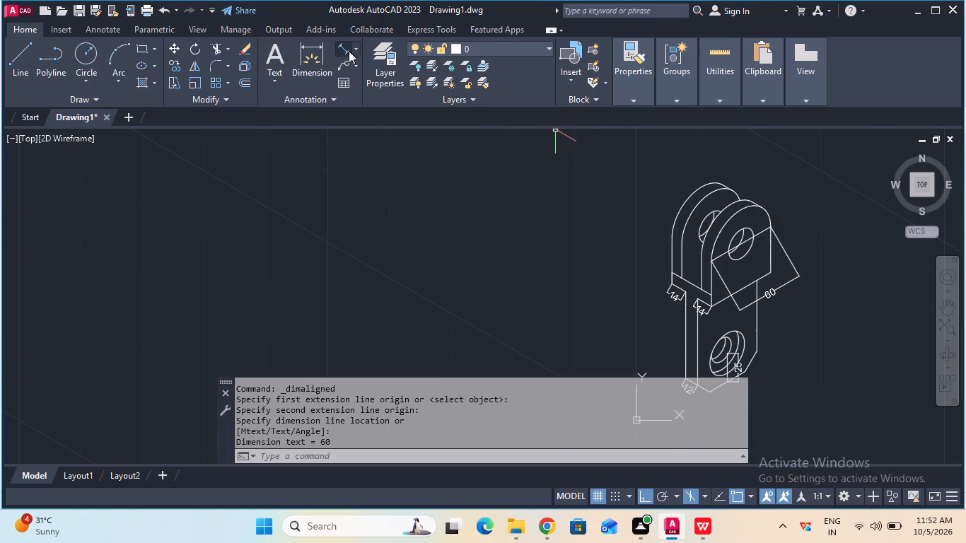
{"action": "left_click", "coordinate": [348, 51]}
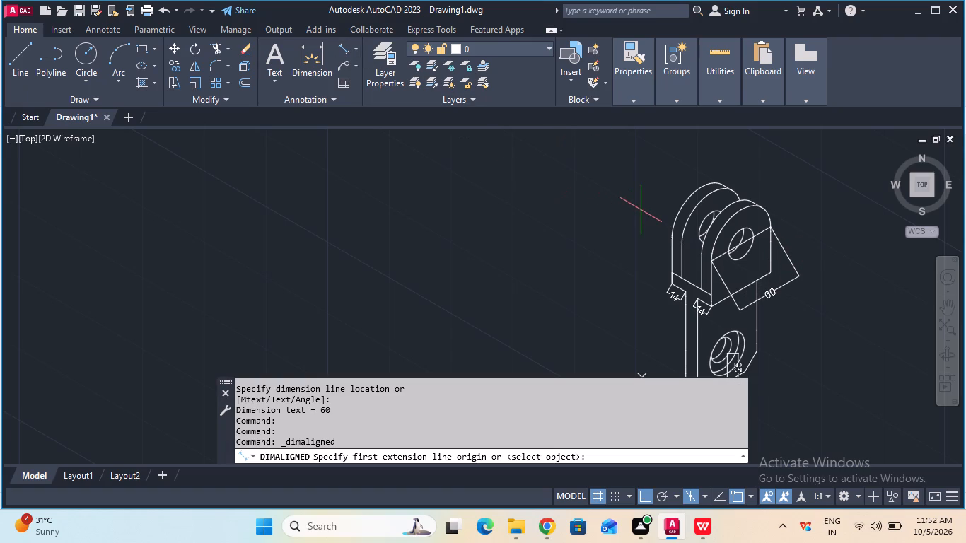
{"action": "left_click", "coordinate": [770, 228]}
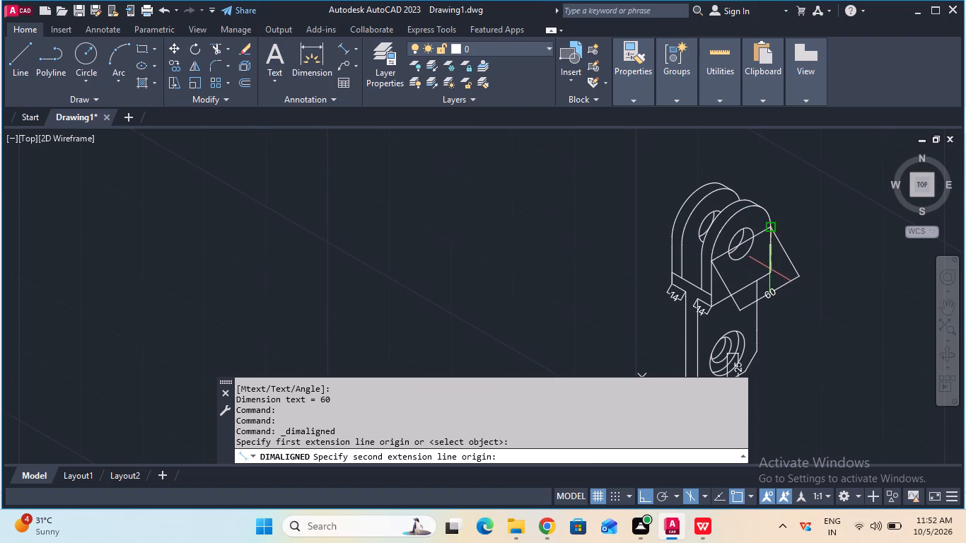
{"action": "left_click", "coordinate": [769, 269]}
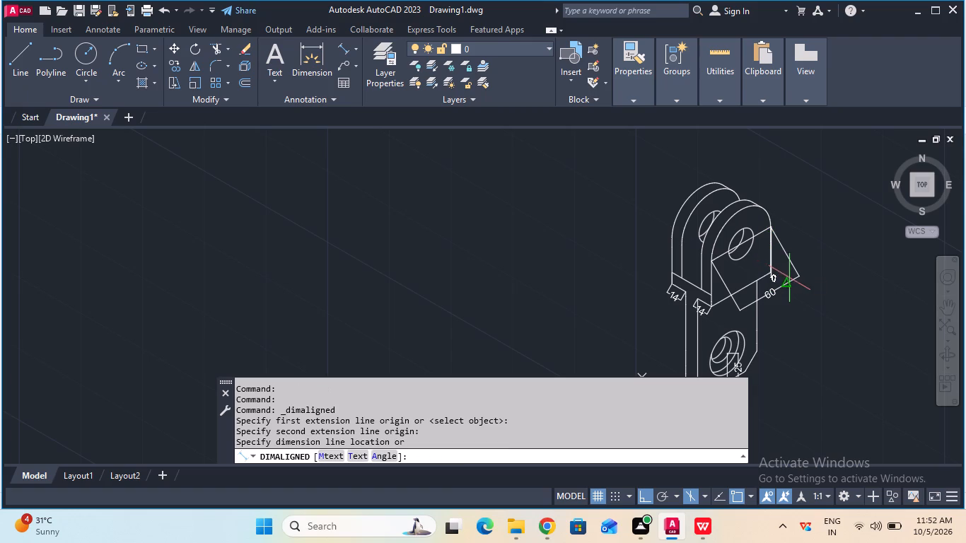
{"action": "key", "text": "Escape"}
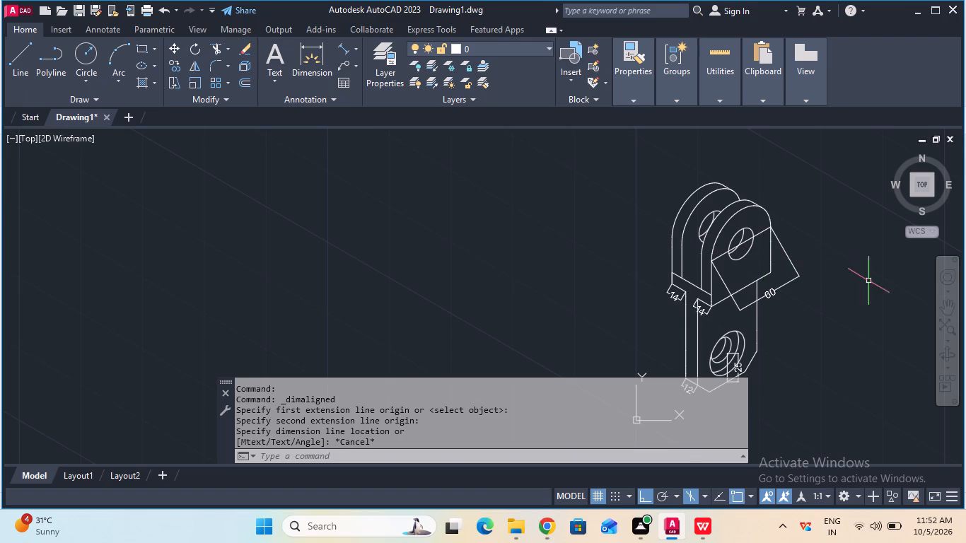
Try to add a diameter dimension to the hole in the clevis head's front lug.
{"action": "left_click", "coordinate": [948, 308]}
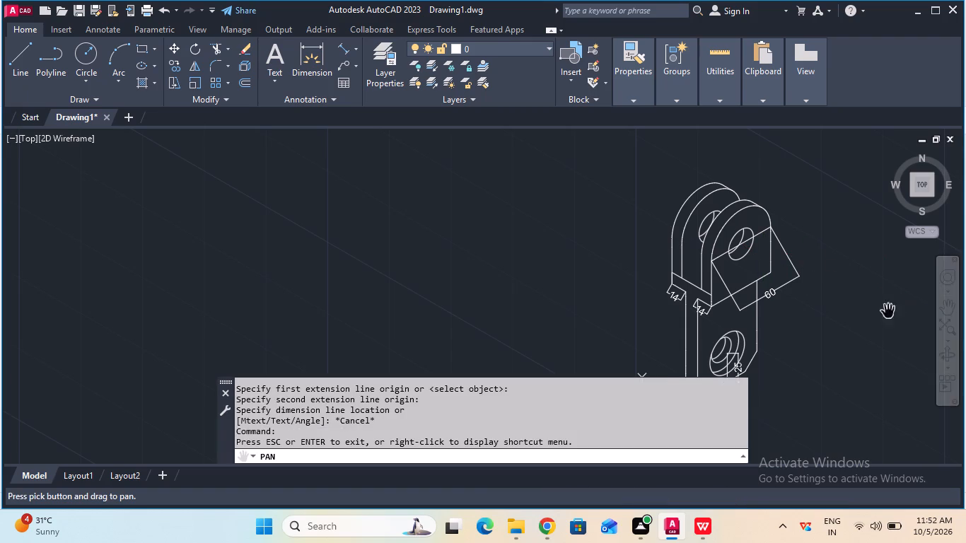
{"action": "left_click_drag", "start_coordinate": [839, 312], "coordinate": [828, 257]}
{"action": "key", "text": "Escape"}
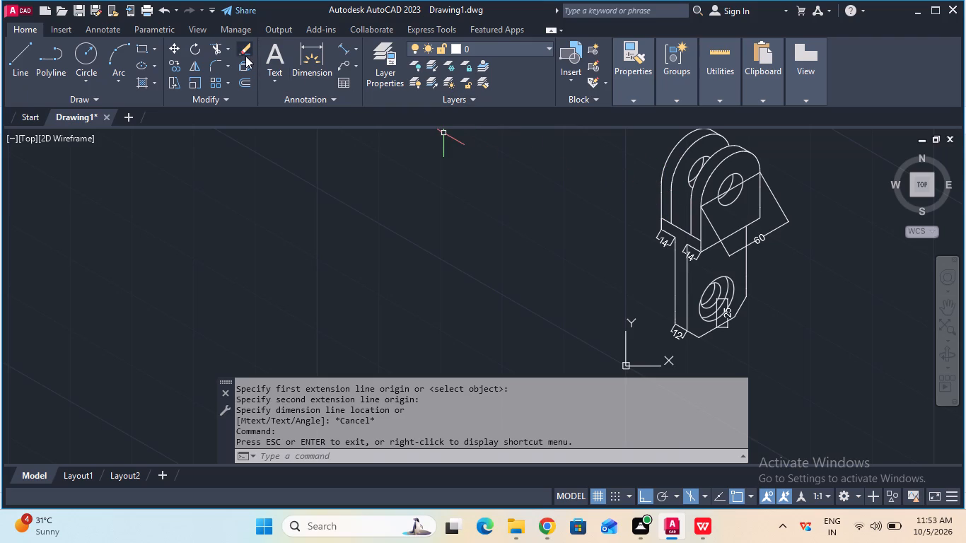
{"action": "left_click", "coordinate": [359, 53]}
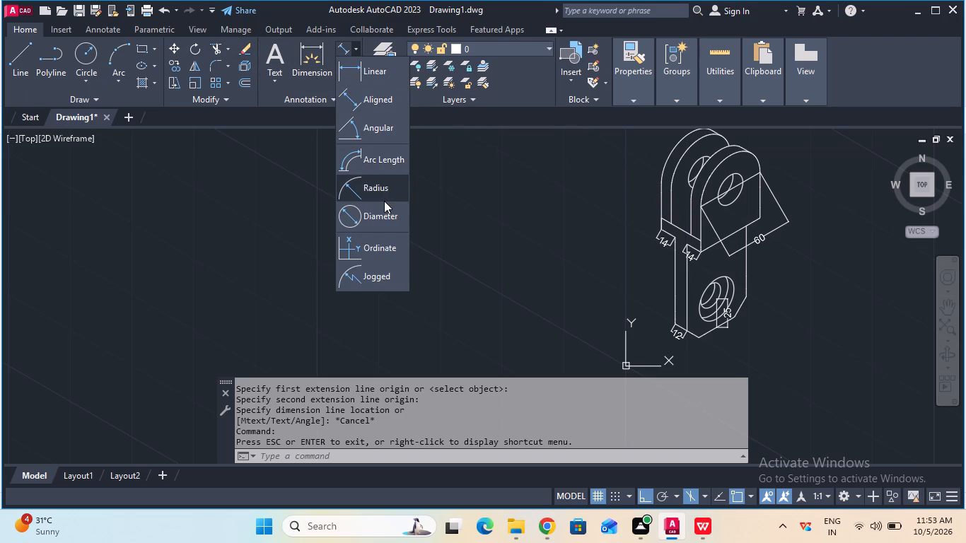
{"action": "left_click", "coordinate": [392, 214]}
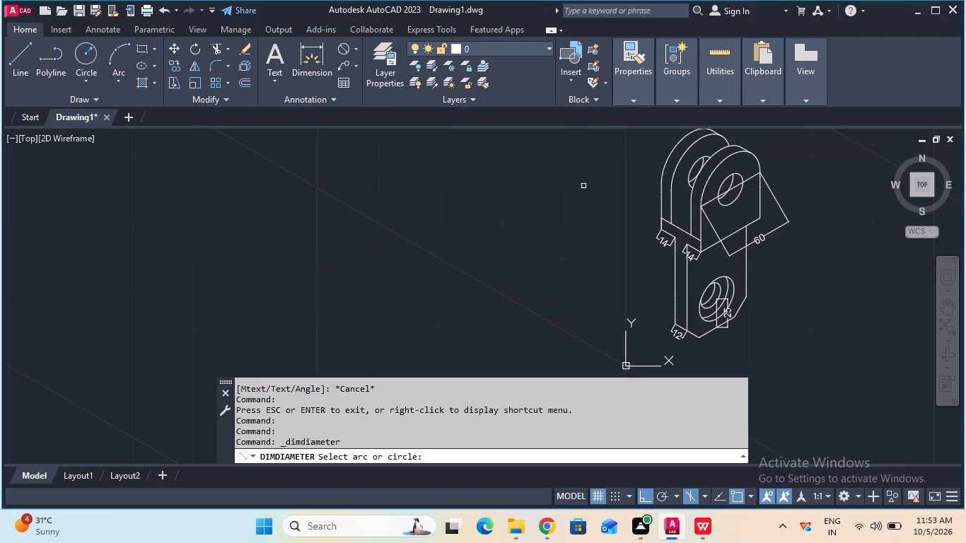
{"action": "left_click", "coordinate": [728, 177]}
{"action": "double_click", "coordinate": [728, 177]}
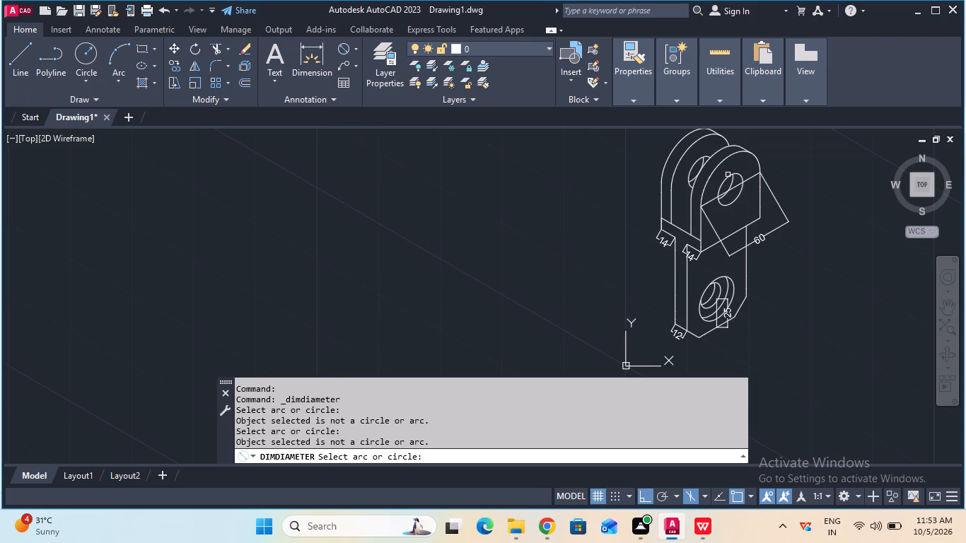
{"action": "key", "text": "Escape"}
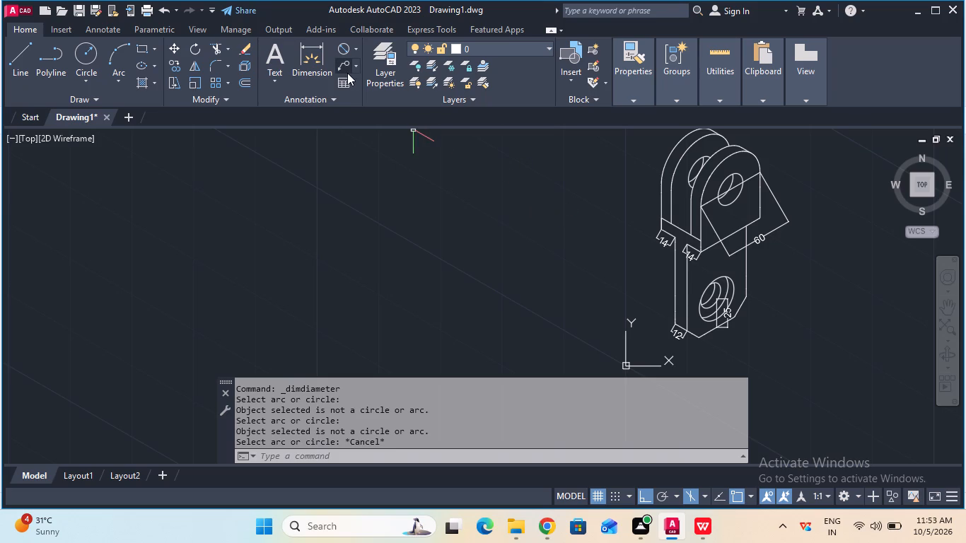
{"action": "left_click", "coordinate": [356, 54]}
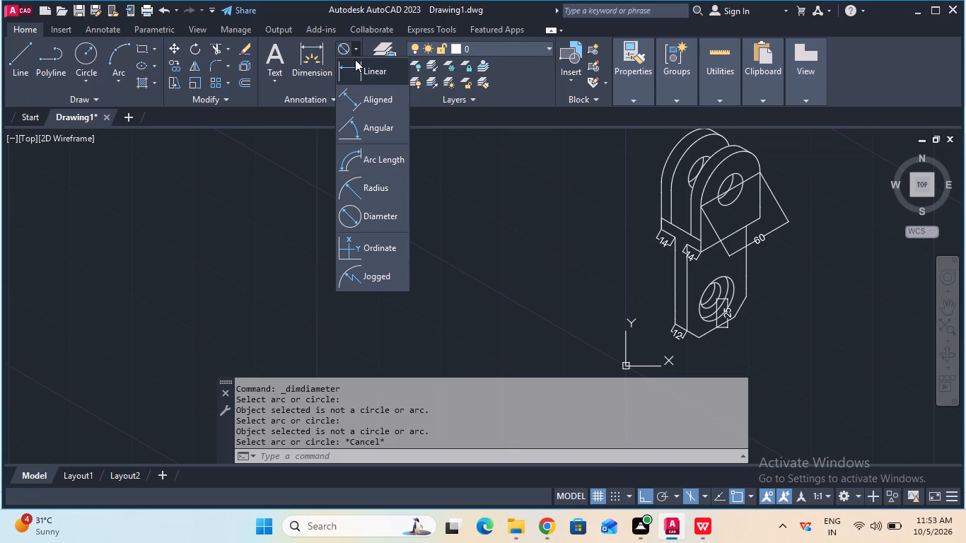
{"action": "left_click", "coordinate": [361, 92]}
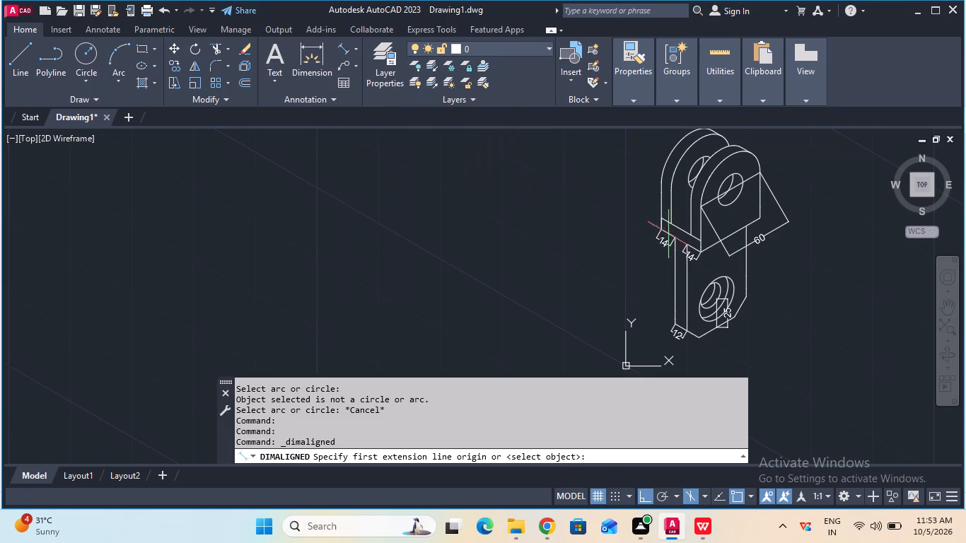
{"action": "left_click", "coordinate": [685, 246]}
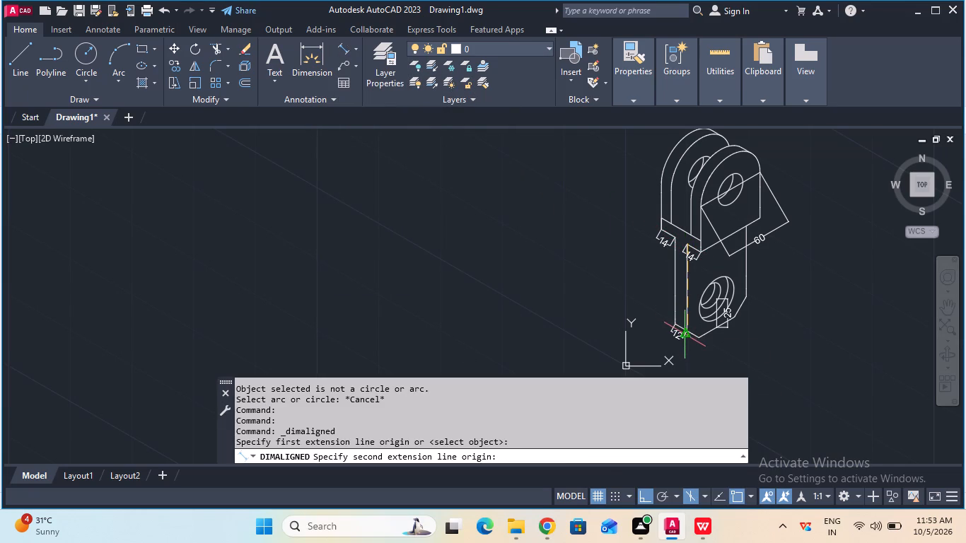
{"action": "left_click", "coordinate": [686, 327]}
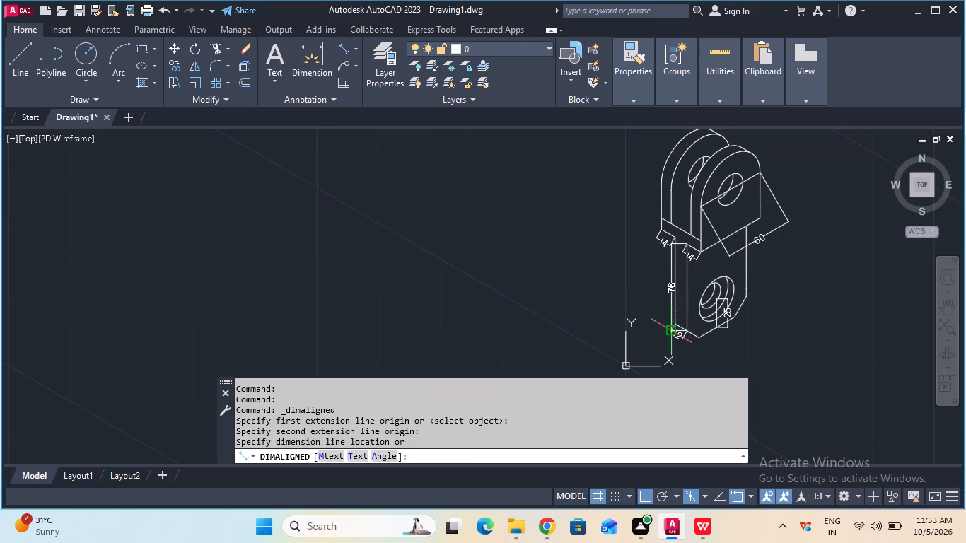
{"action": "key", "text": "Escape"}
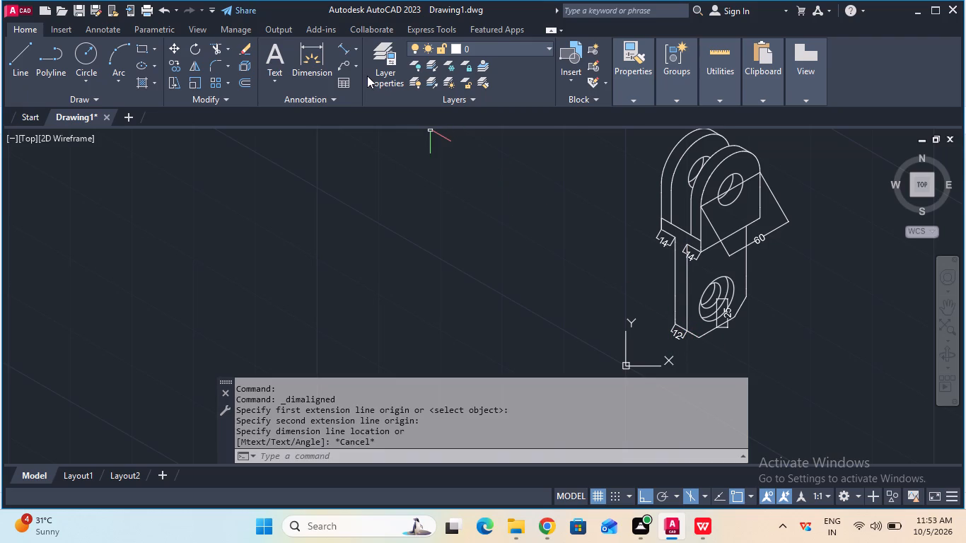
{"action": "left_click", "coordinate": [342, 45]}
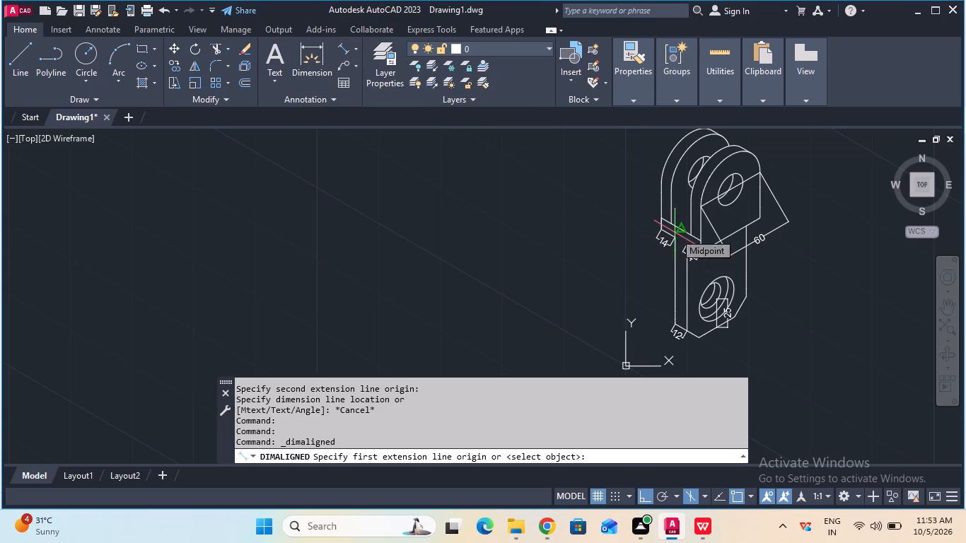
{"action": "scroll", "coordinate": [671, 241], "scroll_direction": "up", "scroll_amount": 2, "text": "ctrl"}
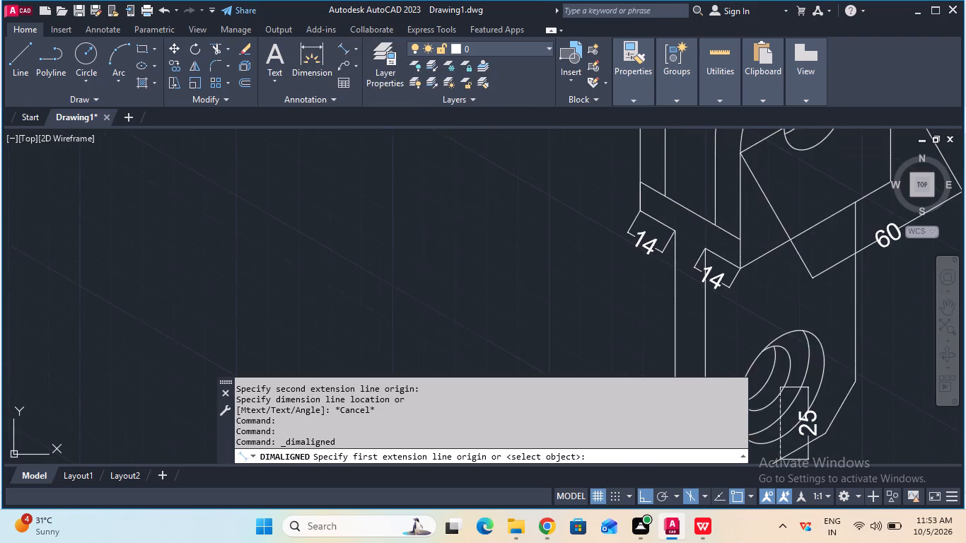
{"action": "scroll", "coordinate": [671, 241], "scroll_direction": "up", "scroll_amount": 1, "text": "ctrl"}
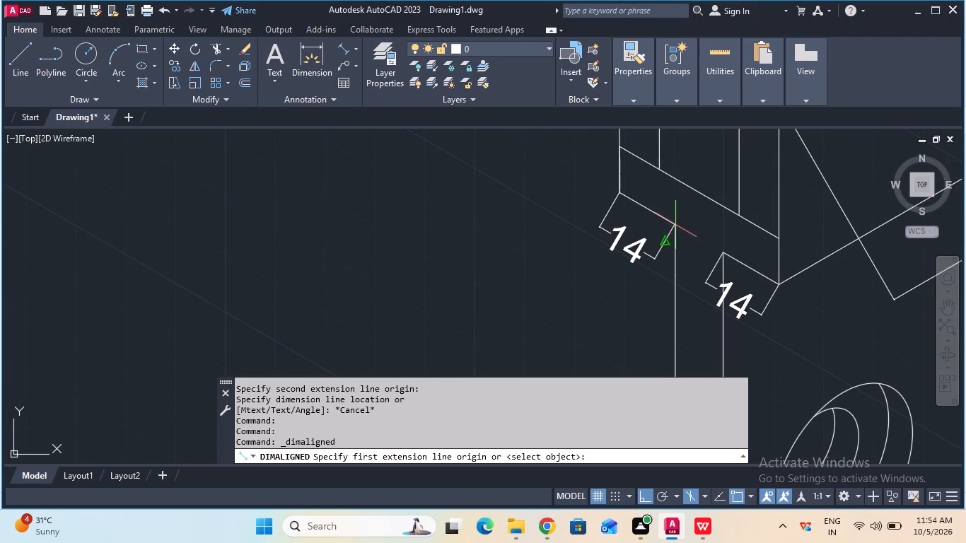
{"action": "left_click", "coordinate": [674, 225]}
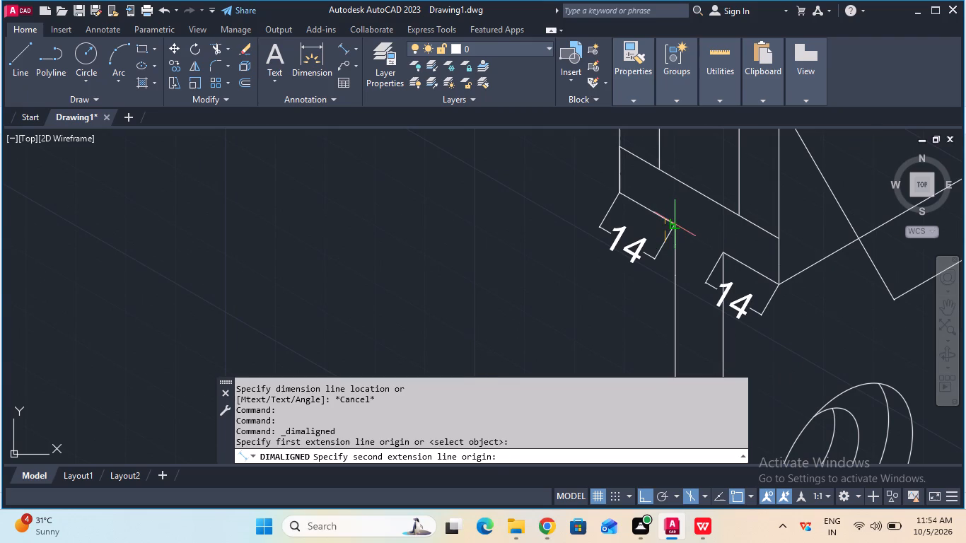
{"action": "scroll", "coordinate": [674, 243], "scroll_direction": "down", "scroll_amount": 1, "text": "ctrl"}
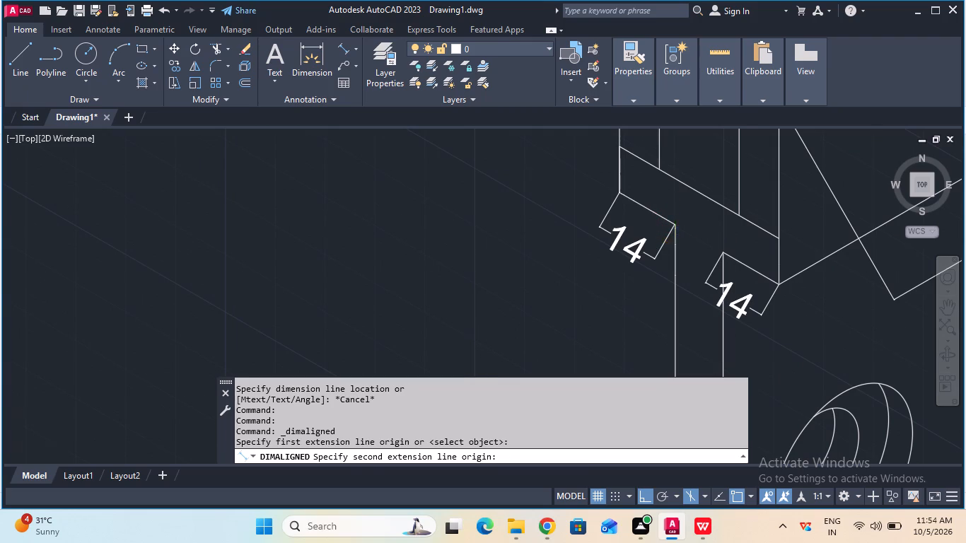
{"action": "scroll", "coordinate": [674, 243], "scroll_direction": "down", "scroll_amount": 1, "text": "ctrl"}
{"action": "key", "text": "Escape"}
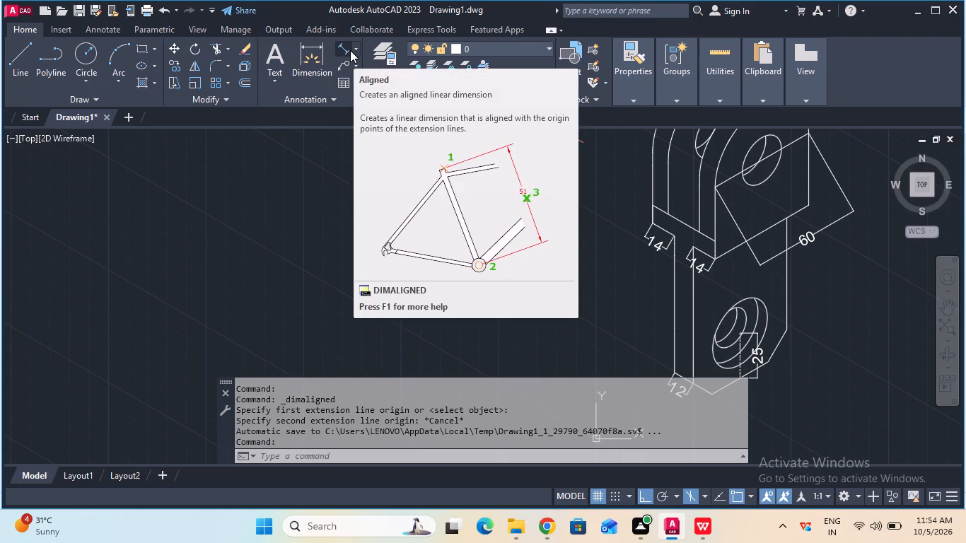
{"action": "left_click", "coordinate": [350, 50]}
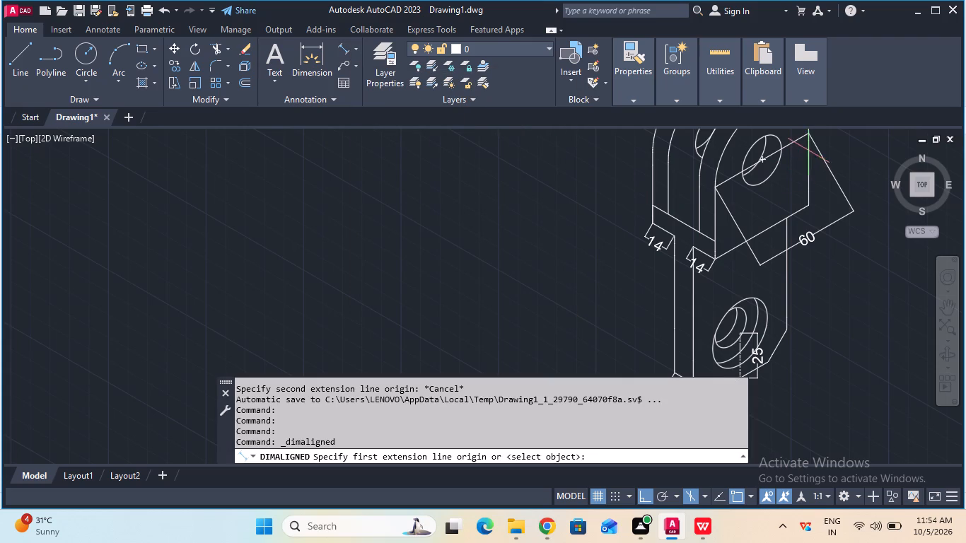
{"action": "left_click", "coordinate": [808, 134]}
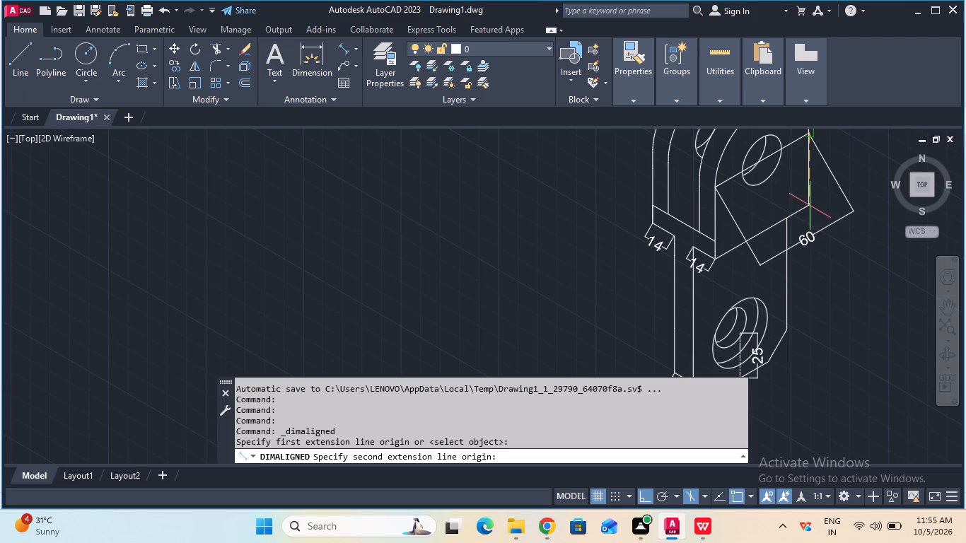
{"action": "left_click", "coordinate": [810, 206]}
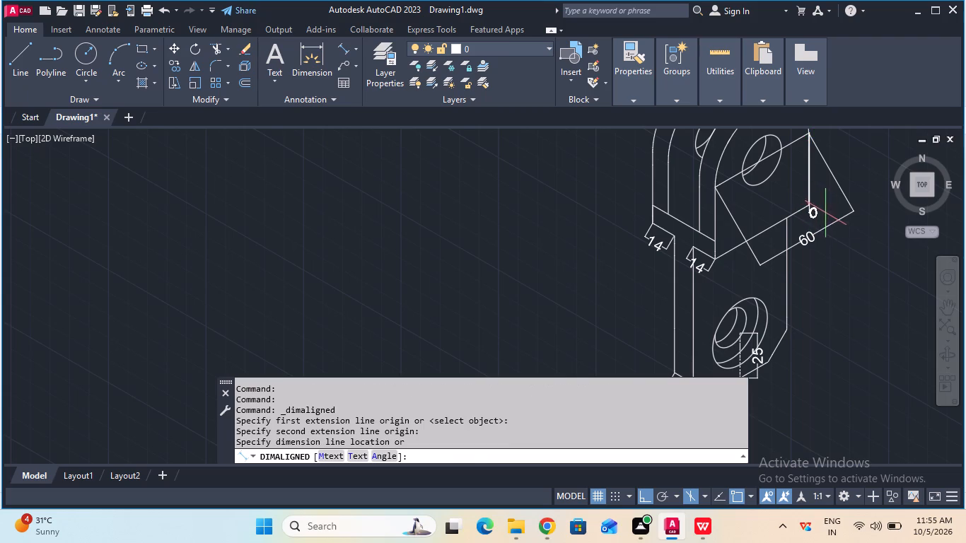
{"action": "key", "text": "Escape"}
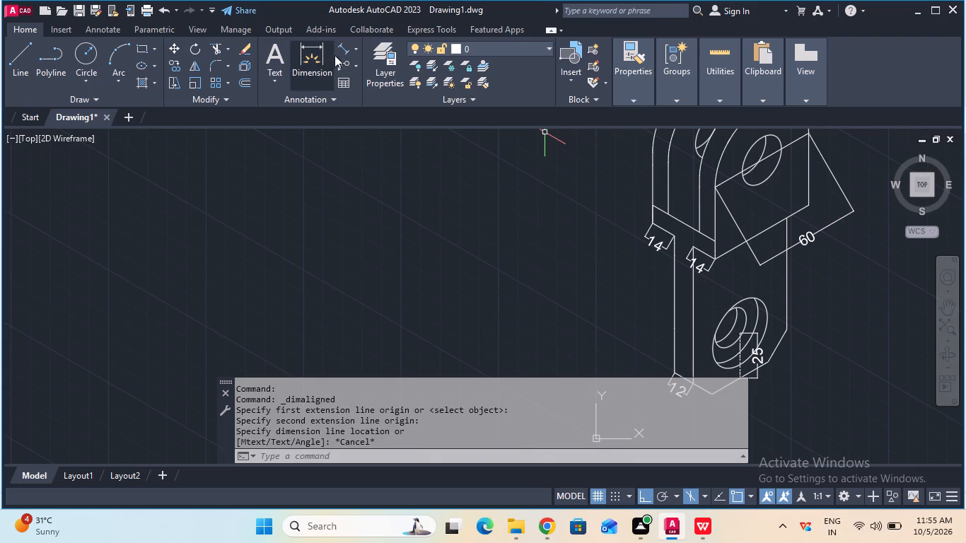
Add an aligned dimension to the front lug's near vertical edge, from the hole line's end down to the bottom corner, offset outside the rear lug.
{"action": "left_click", "coordinate": [341, 52]}
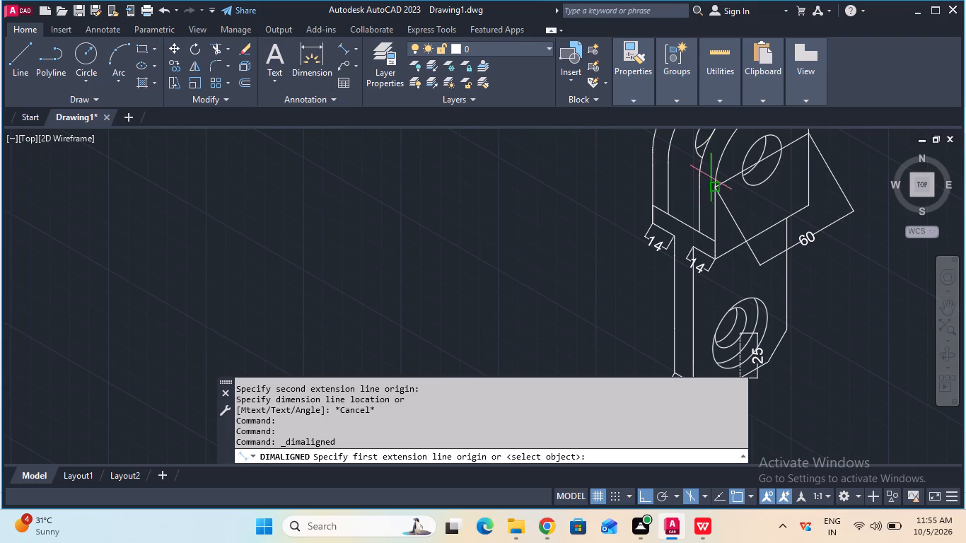
{"action": "left_click", "coordinate": [719, 187]}
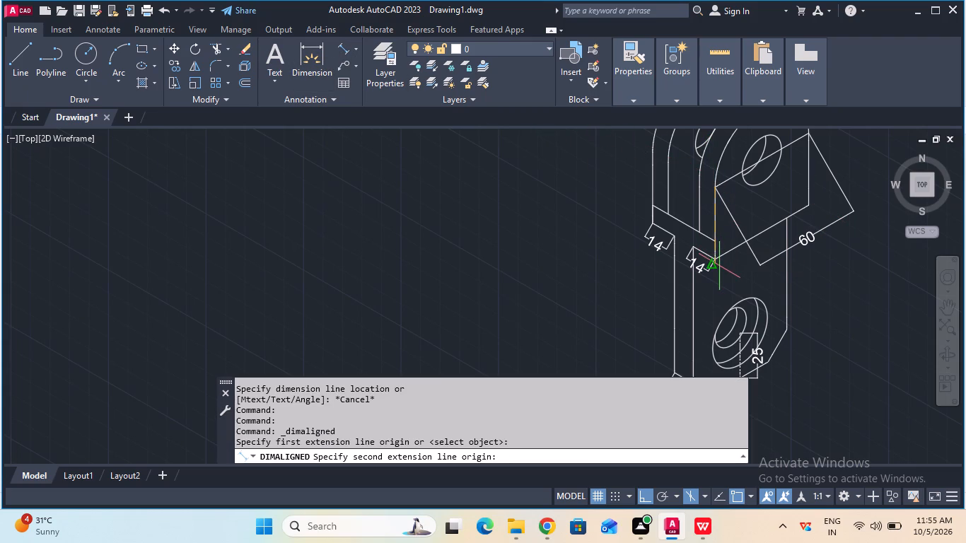
{"action": "left_click", "coordinate": [719, 260]}
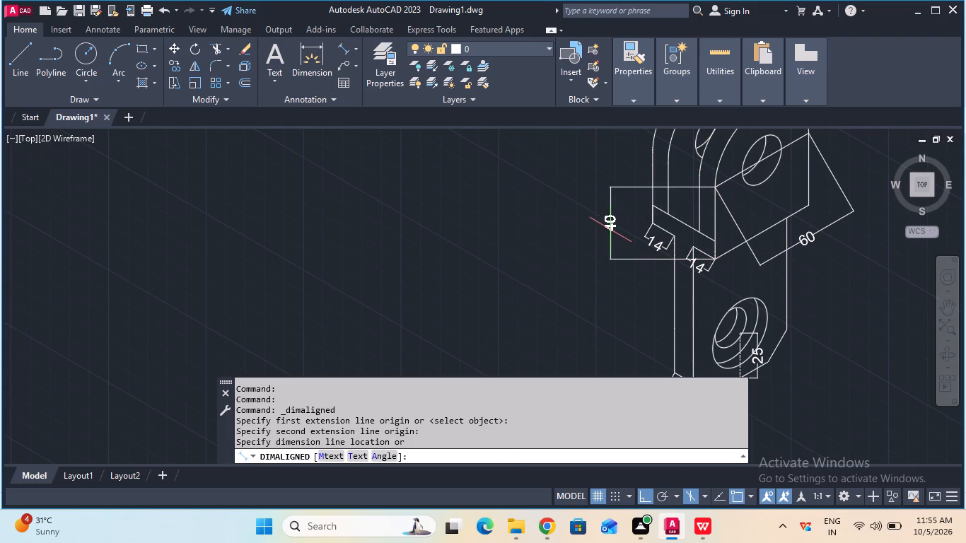
{"action": "left_click", "coordinate": [610, 230]}
{"action": "scroll", "coordinate": [677, 250], "scroll_direction": "down", "scroll_amount": 1, "text": "ctrl"}
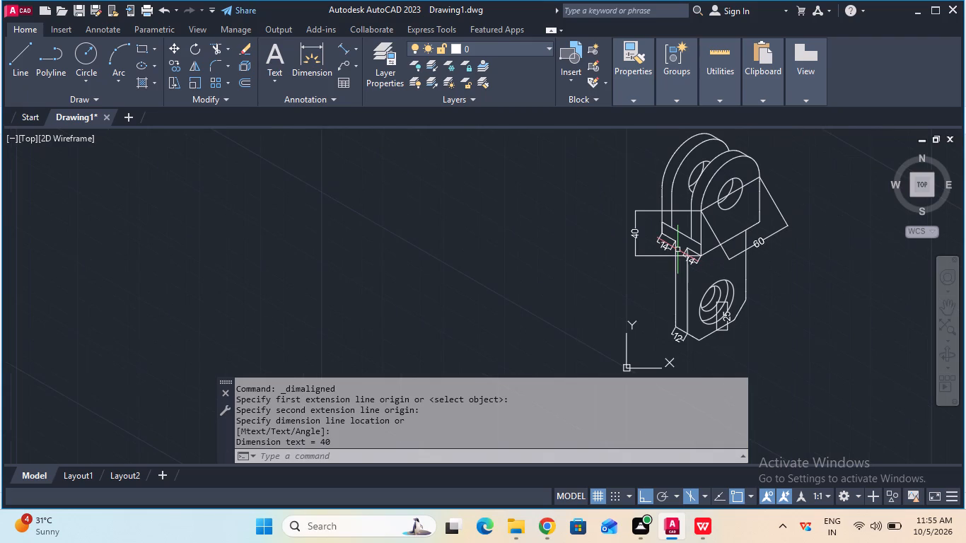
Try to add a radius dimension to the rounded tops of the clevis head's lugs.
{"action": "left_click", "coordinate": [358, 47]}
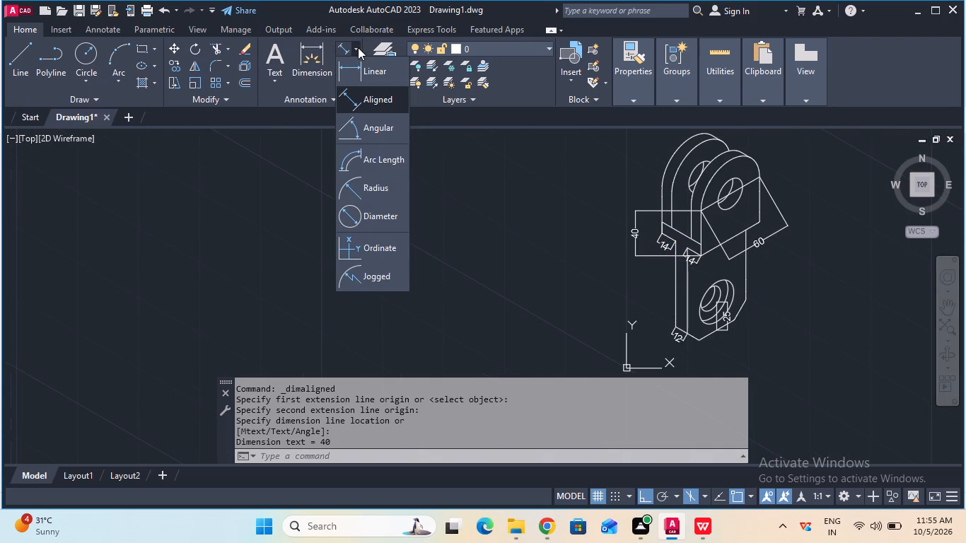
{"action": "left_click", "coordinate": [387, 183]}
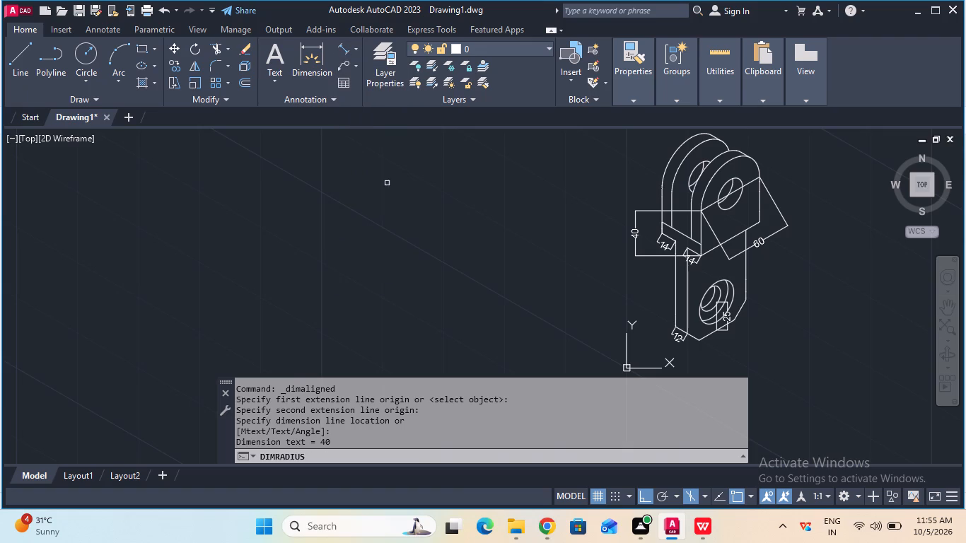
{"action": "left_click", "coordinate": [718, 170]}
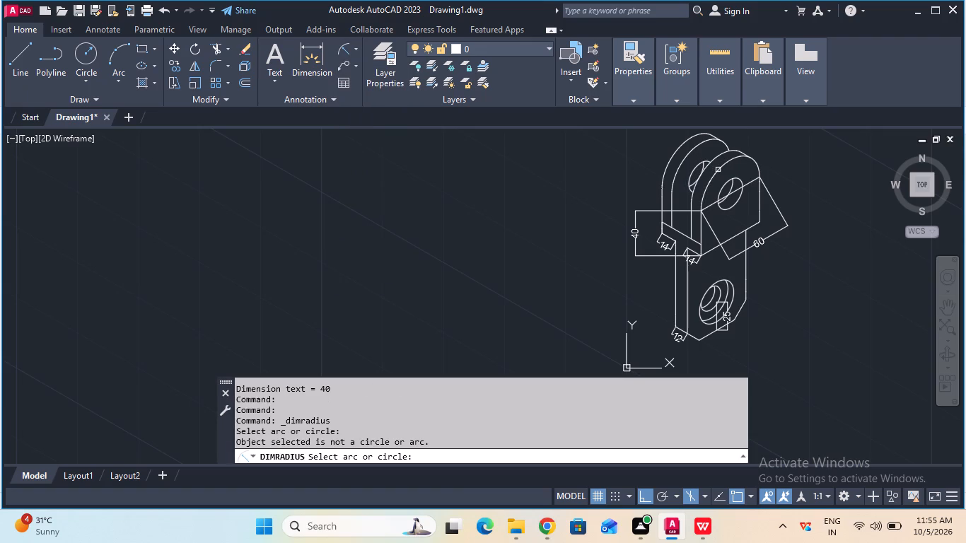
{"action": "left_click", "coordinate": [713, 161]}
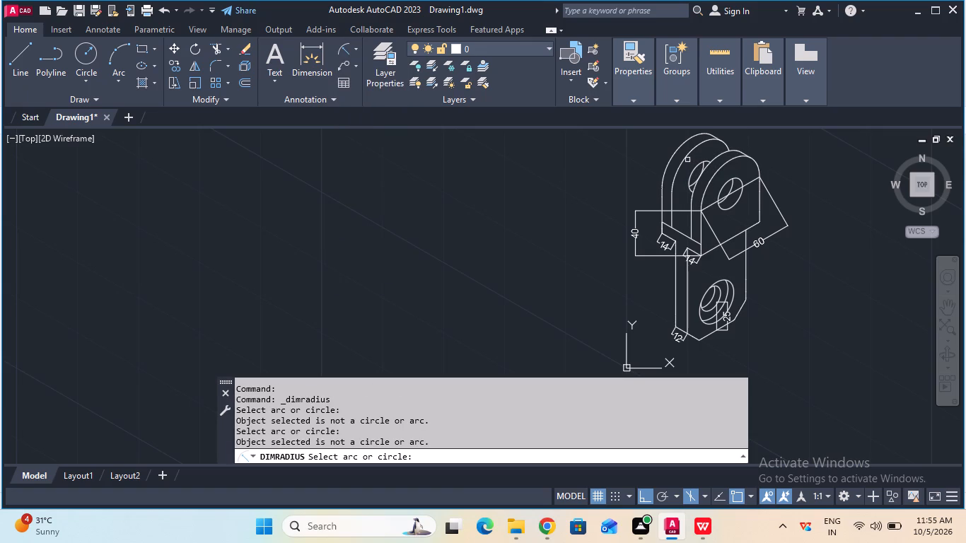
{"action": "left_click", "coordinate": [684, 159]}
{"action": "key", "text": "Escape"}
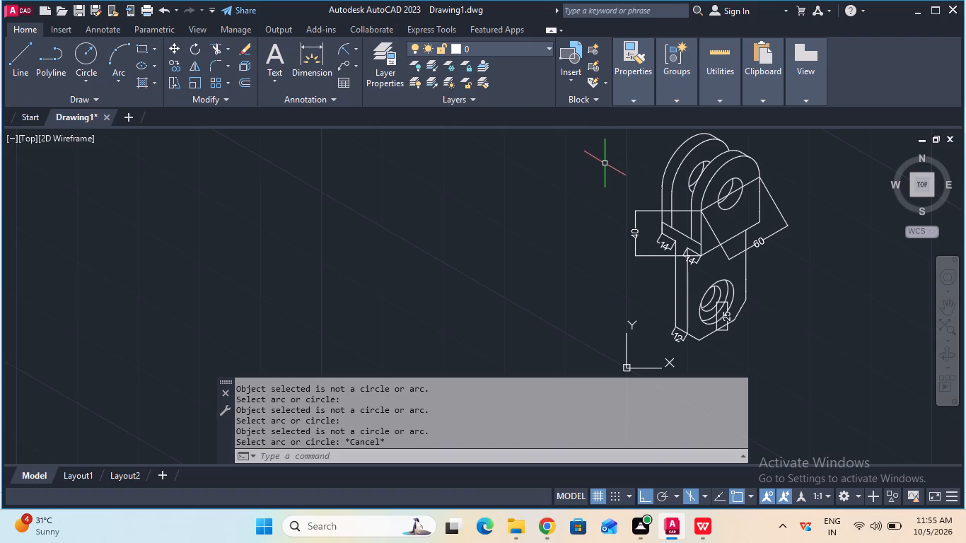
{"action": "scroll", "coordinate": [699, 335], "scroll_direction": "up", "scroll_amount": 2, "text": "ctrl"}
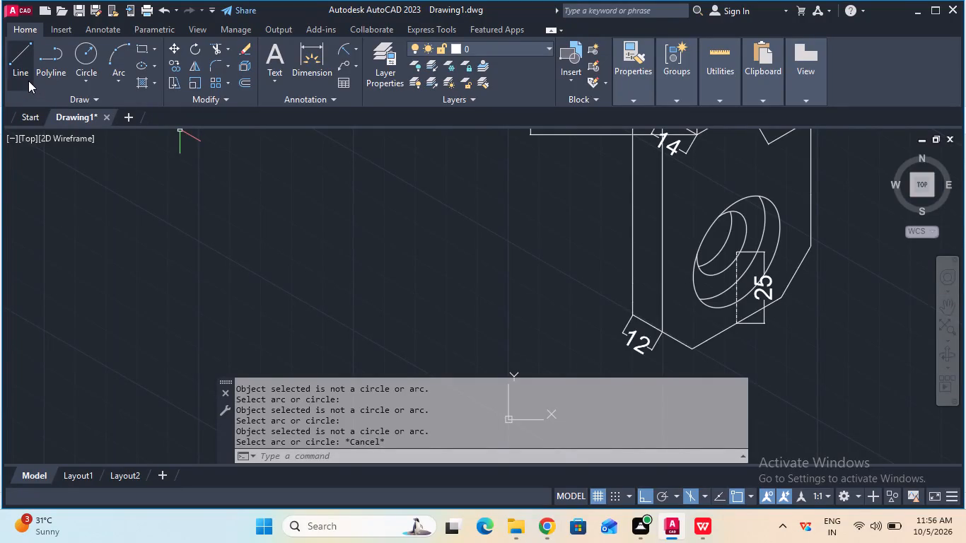
With the CENTER linetype, draw a 30 mm line from the shank hole's centre along the isometric width to the shank's near vertical edge.
{"action": "left_click", "coordinate": [630, 95]}
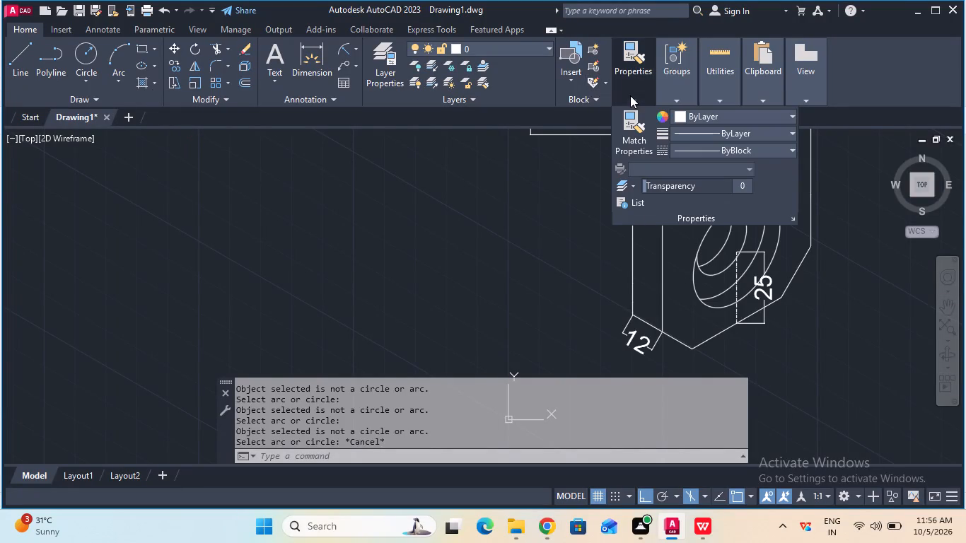
{"action": "left_click", "coordinate": [699, 145]}
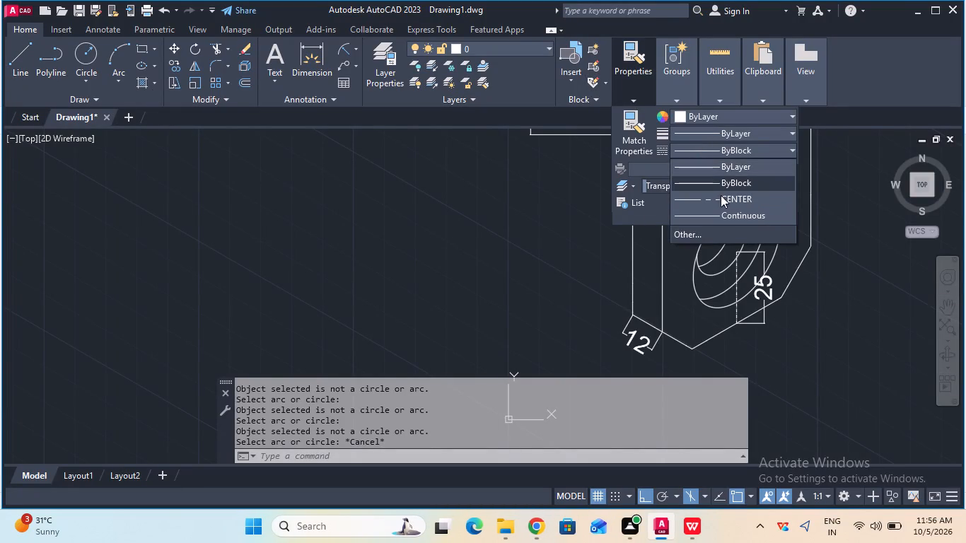
{"action": "left_click", "coordinate": [721, 196]}
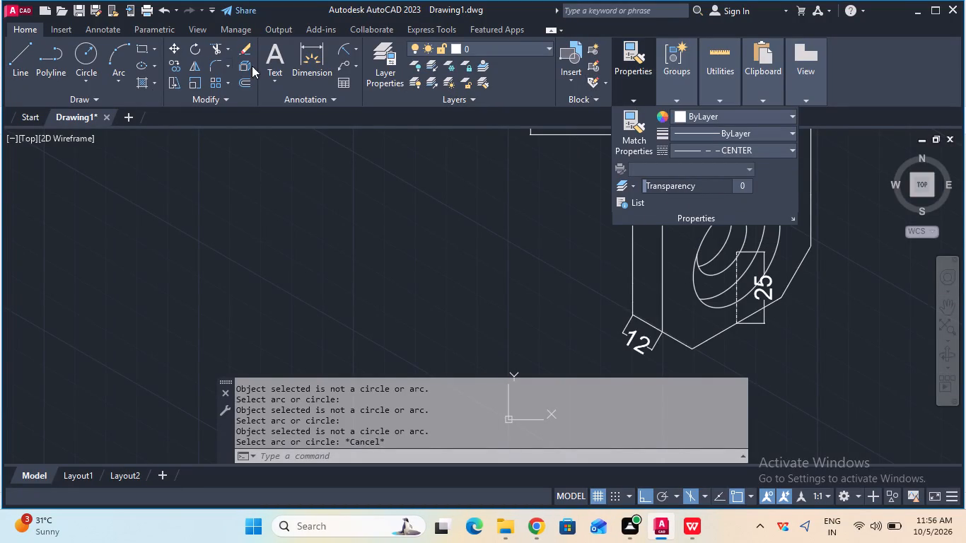
{"action": "left_click", "coordinate": [13, 64]}
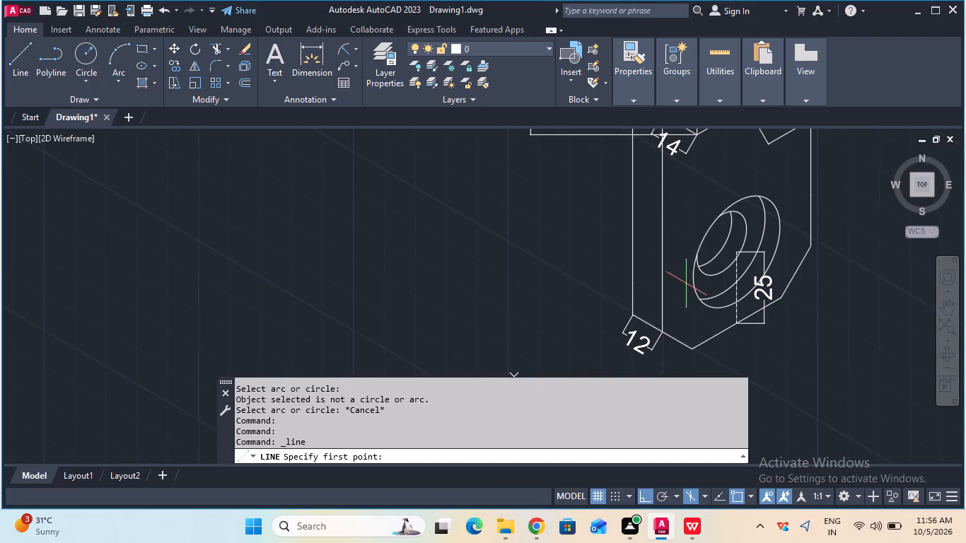
{"action": "left_click", "coordinate": [734, 252]}
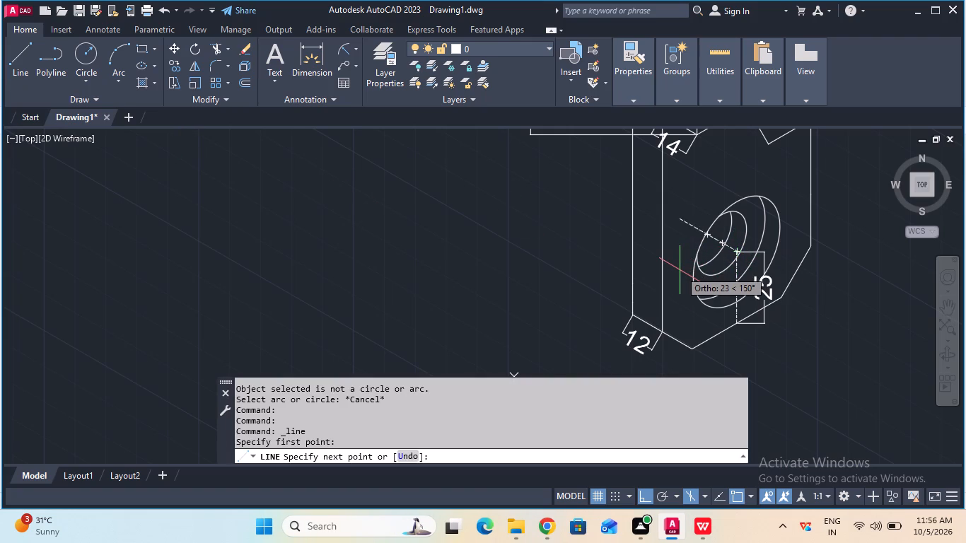
{"action": "key", "text": "F5"}
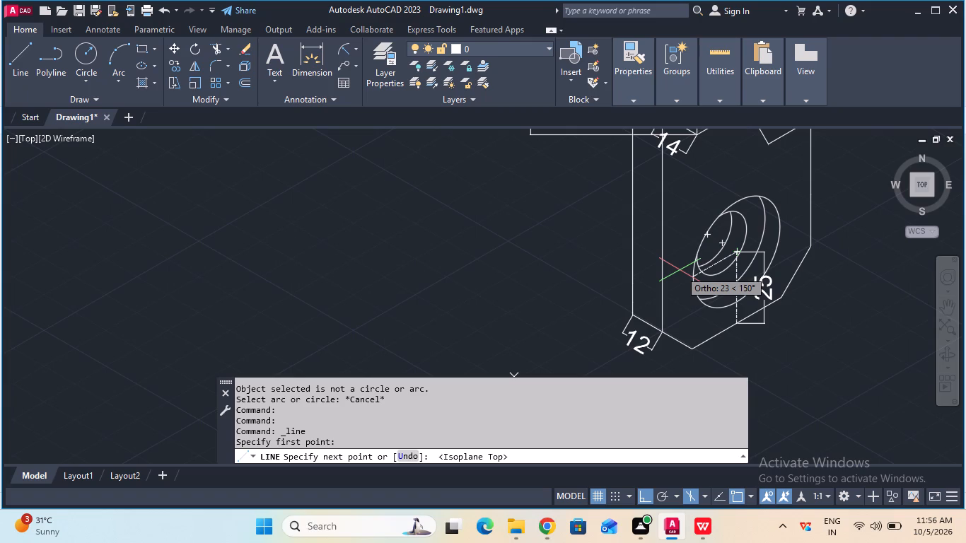
{"action": "key", "text": "3"}
{"action": "key", "text": "0"}
{"action": "key", "text": "Return"}
{"action": "key", "text": "Escape"}
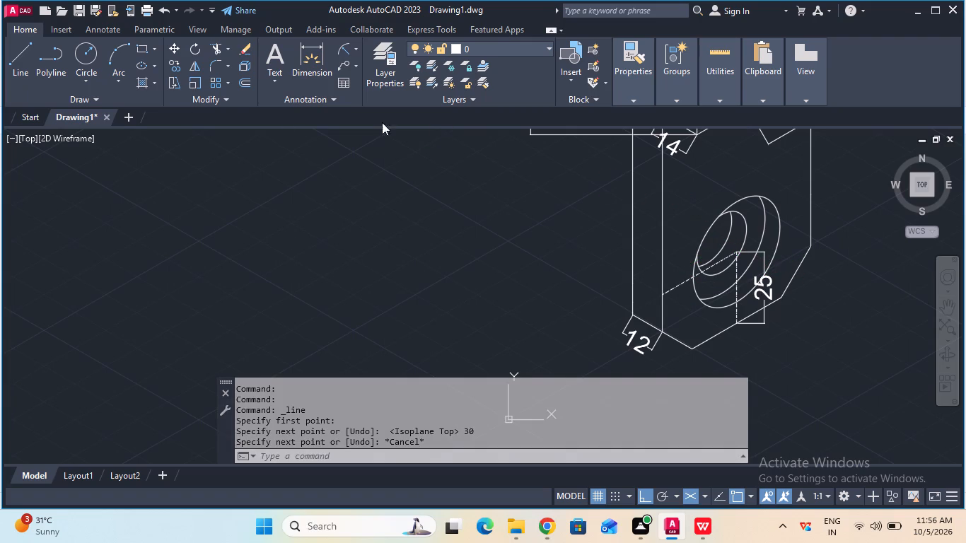
Draw a 30 mm centre line from the shank hole's centre in the opposite direction, to the shank's far vertical edge.
{"action": "left_click", "coordinate": [11, 73]}
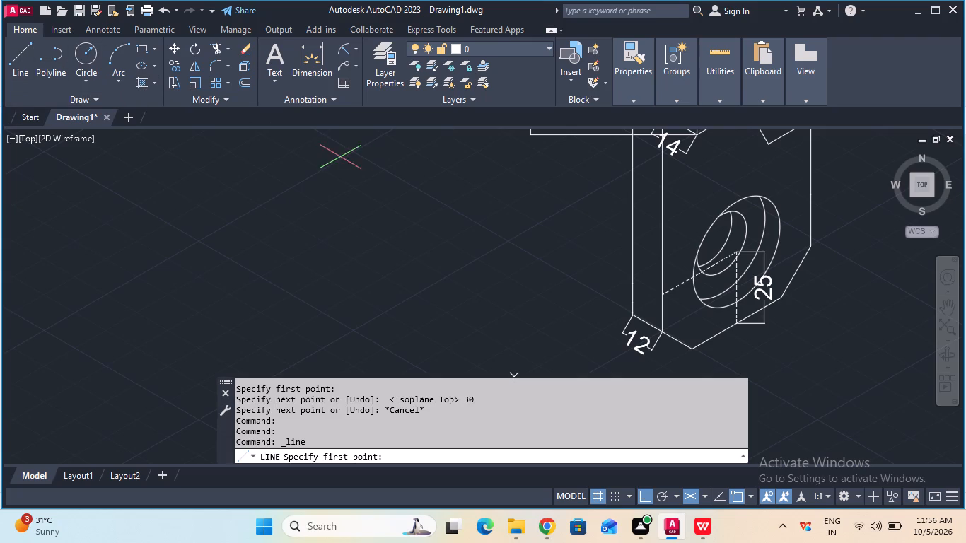
{"action": "left_click", "coordinate": [735, 250]}
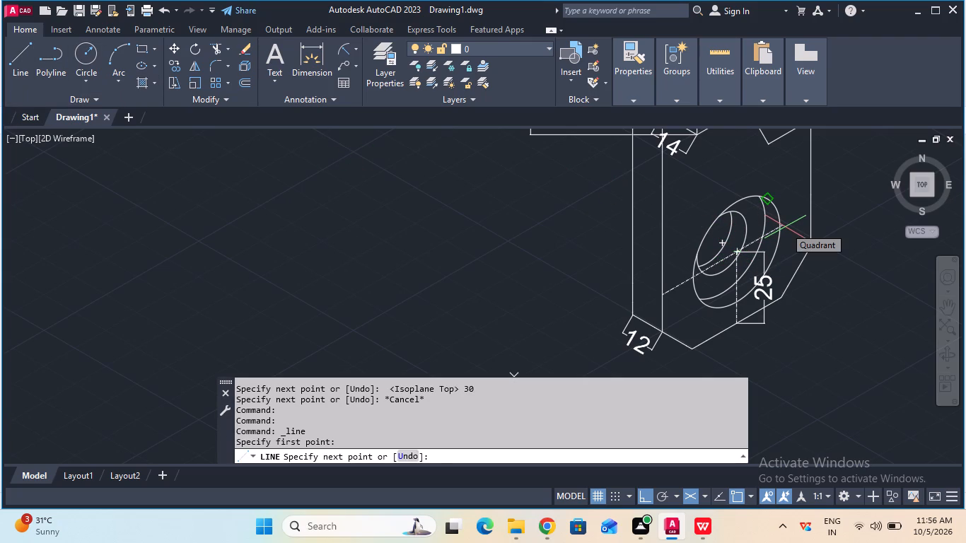
{"action": "type", "text": "30"}
{"action": "key", "text": "Return"}
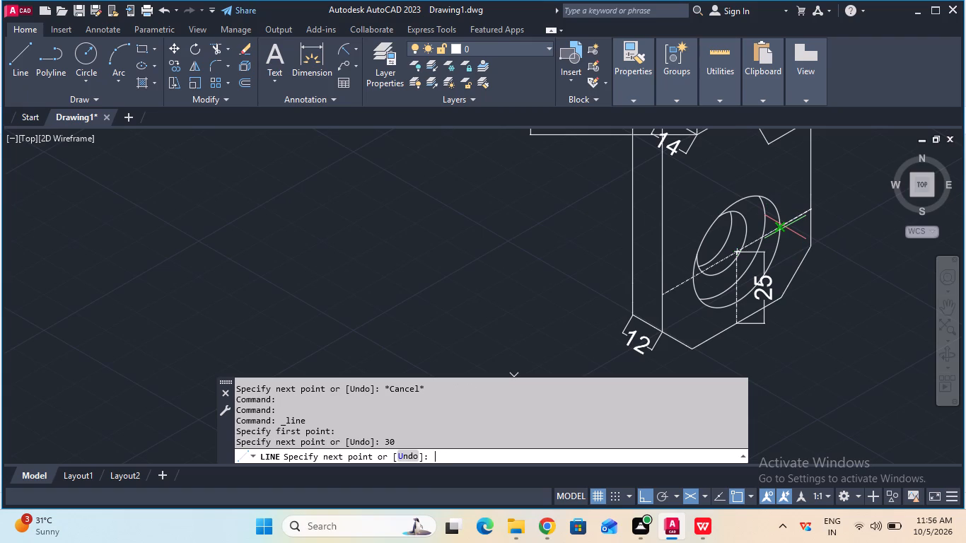
{"action": "key", "text": "Escape"}
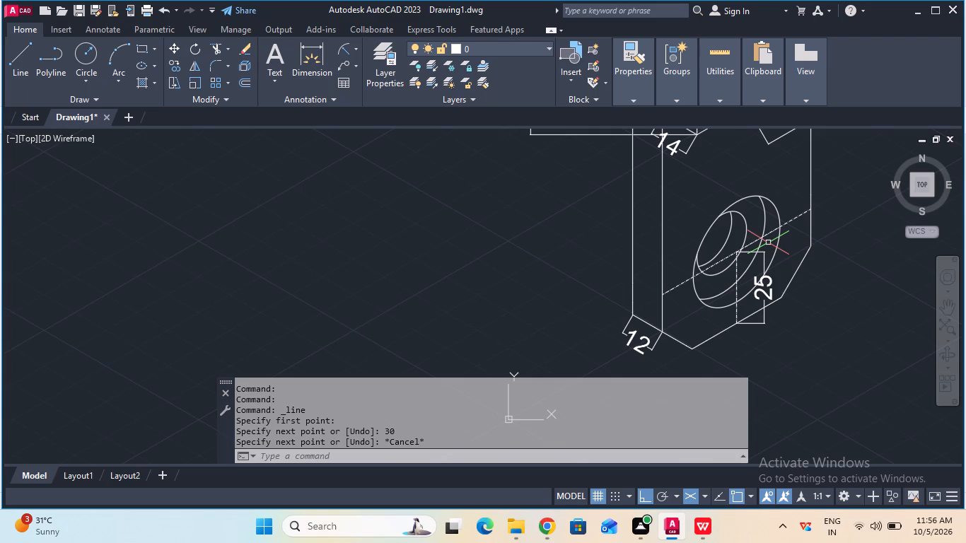
Draw a 25 mm vertical centre line upward from the shank hole's centre on the right isoplane.
{"action": "left_click", "coordinate": [28, 66]}
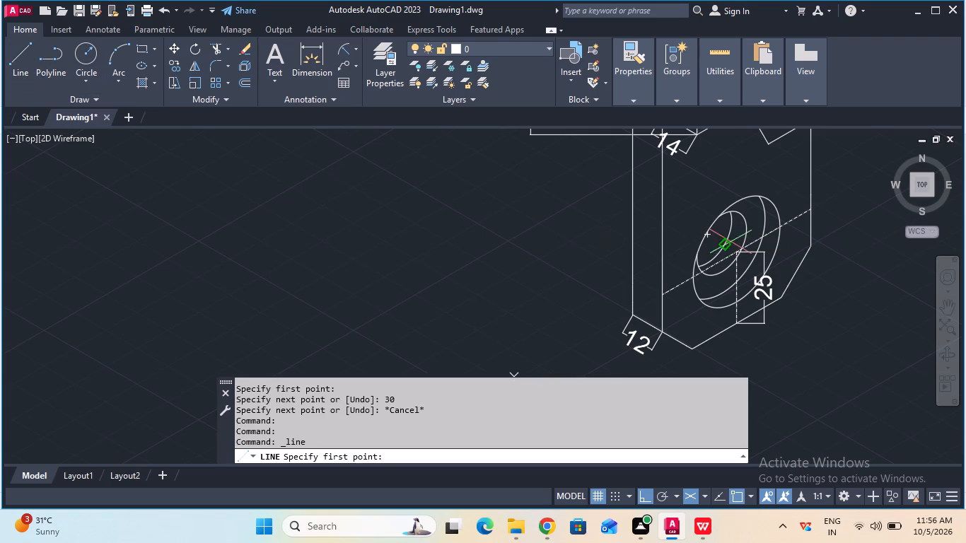
{"action": "left_click", "coordinate": [738, 255]}
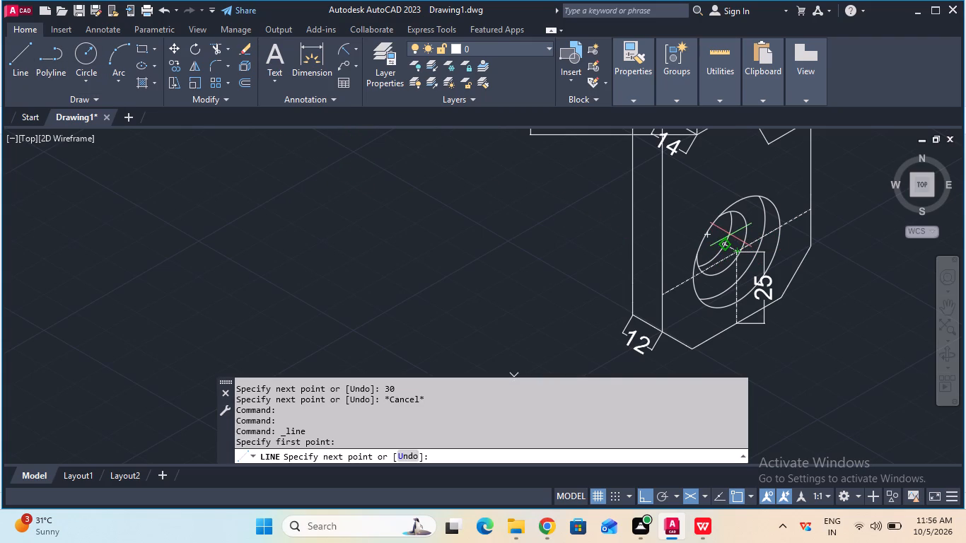
{"action": "key", "text": "F5"}
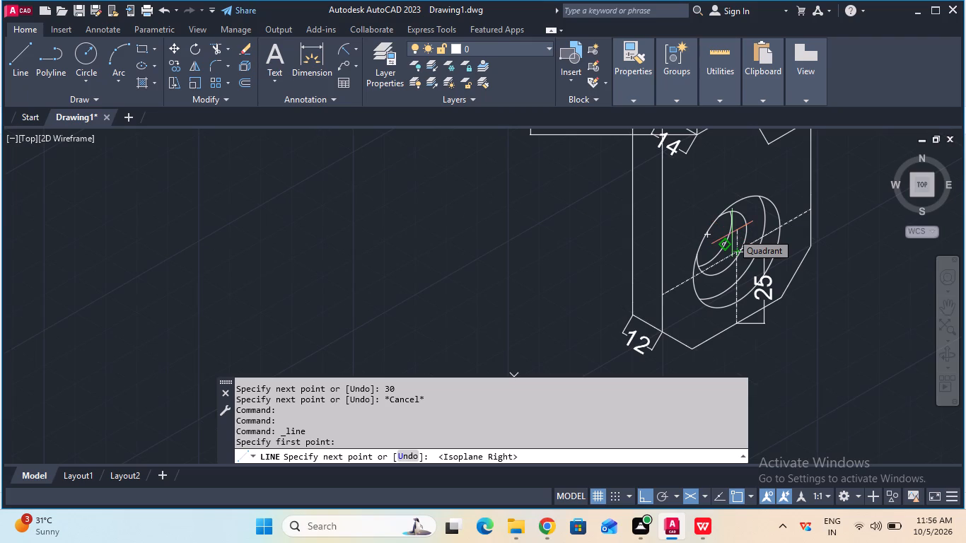
{"action": "type", "text": "25"}
{"action": "key", "text": "Return"}
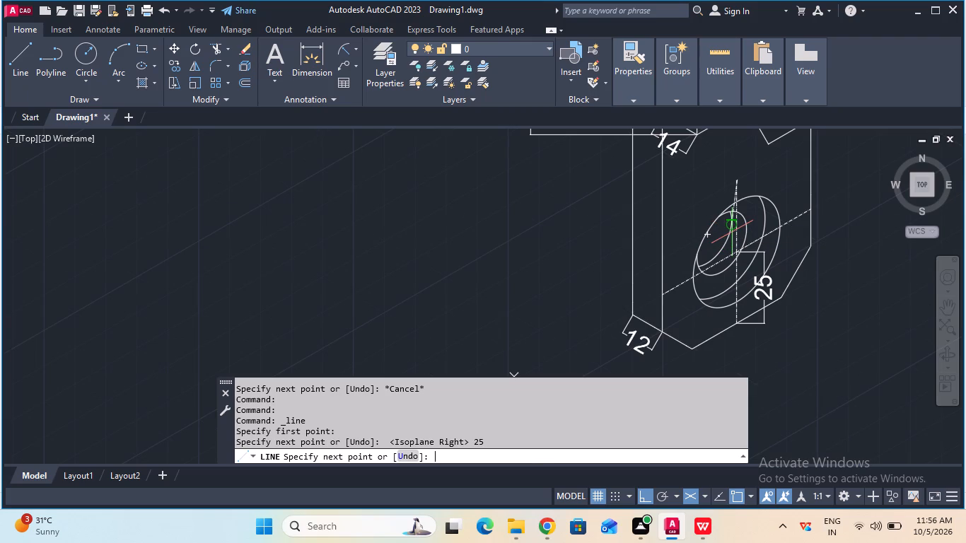
{"action": "key", "text": "Escape"}
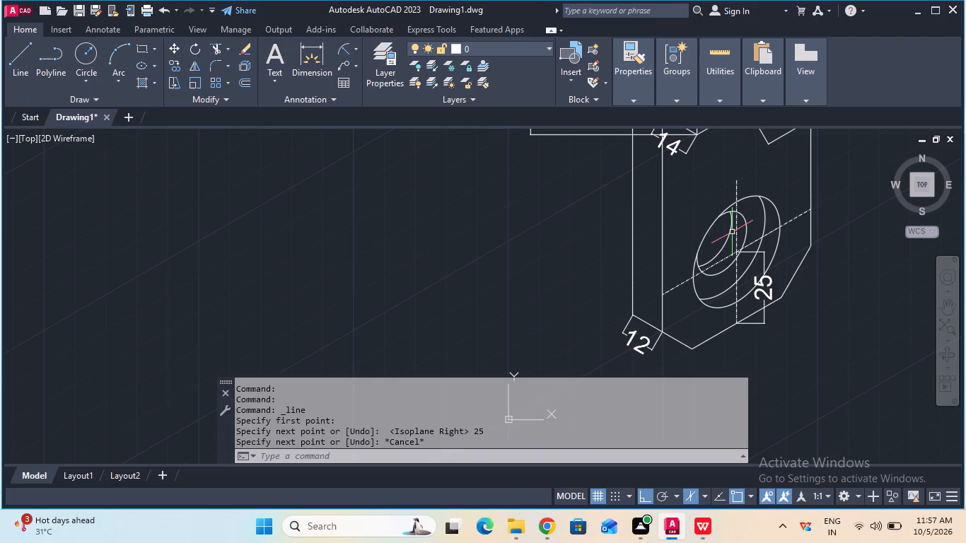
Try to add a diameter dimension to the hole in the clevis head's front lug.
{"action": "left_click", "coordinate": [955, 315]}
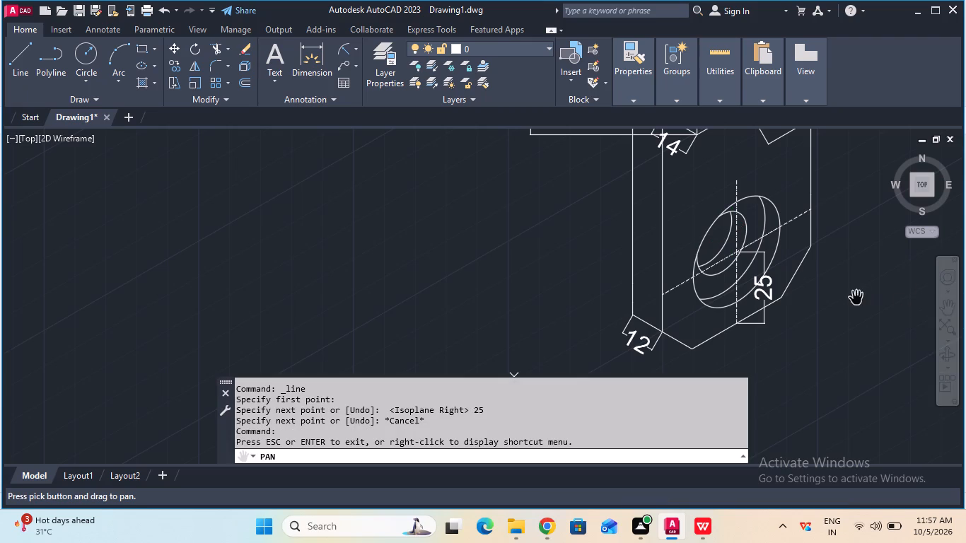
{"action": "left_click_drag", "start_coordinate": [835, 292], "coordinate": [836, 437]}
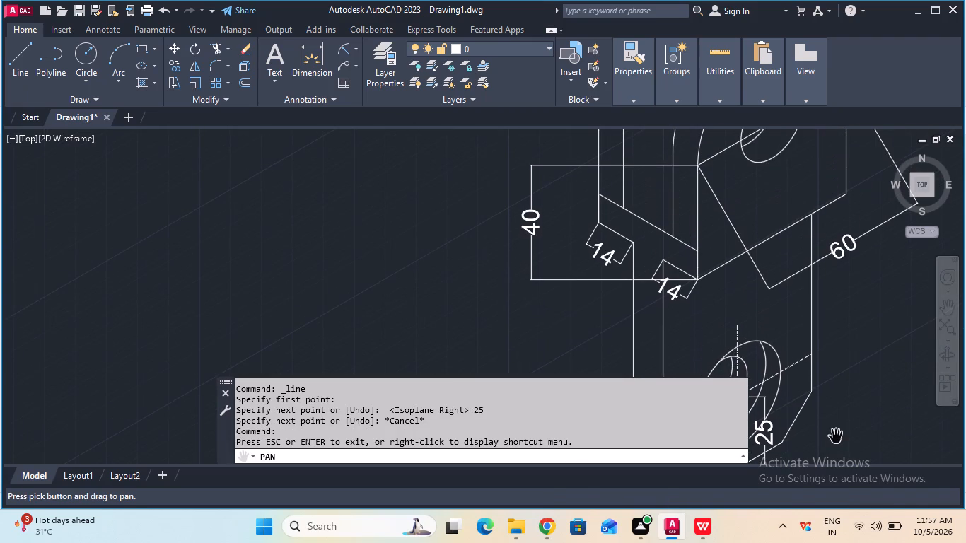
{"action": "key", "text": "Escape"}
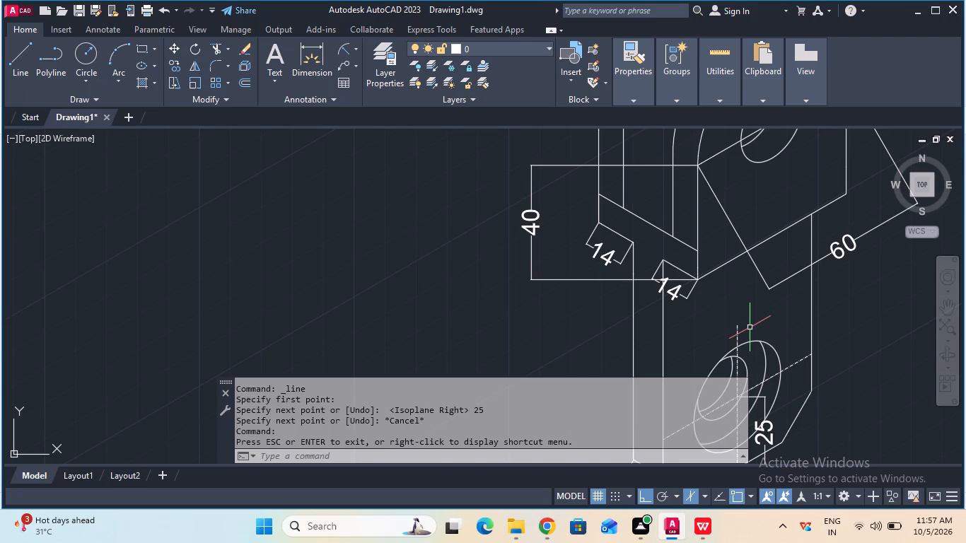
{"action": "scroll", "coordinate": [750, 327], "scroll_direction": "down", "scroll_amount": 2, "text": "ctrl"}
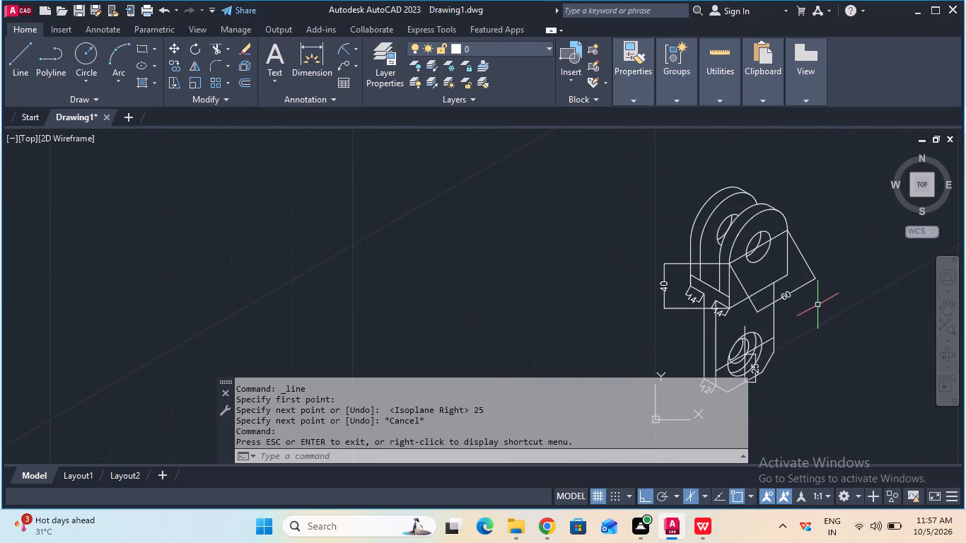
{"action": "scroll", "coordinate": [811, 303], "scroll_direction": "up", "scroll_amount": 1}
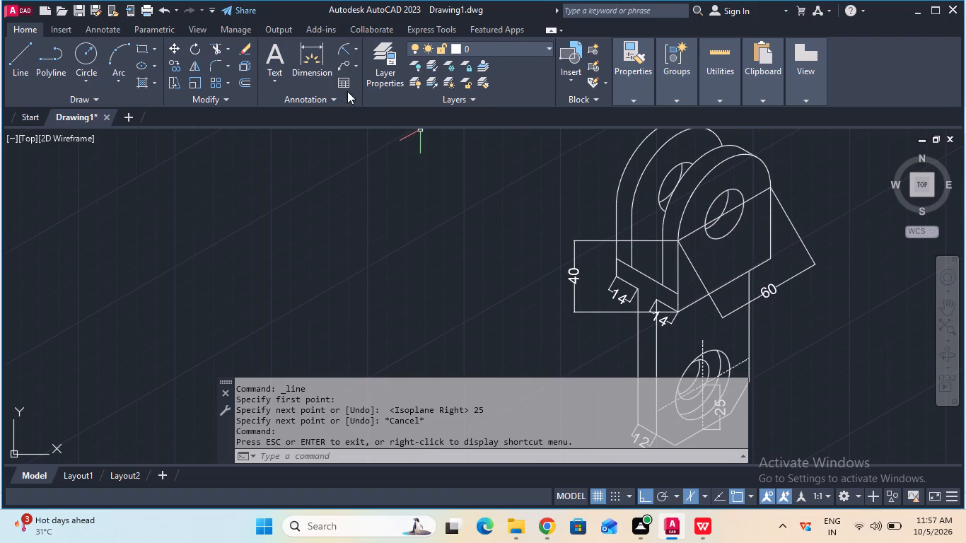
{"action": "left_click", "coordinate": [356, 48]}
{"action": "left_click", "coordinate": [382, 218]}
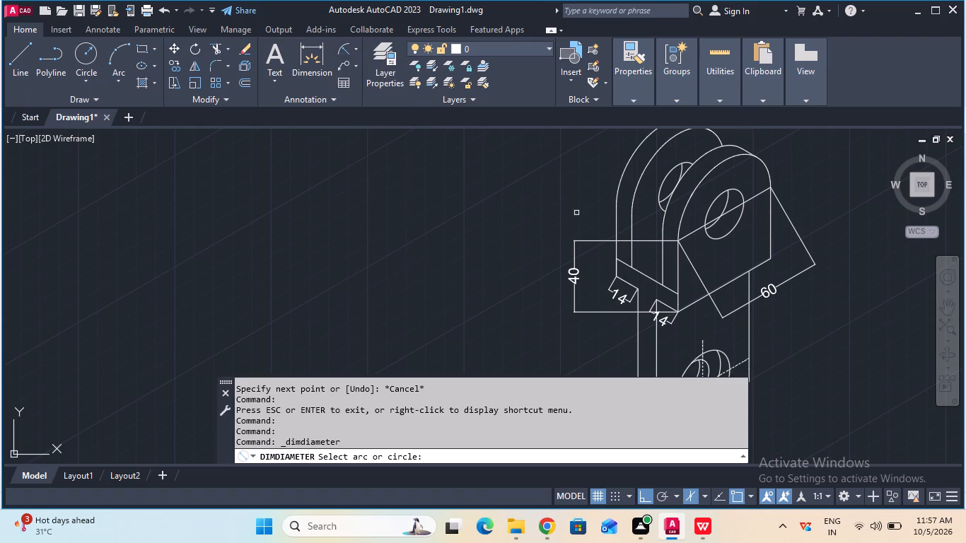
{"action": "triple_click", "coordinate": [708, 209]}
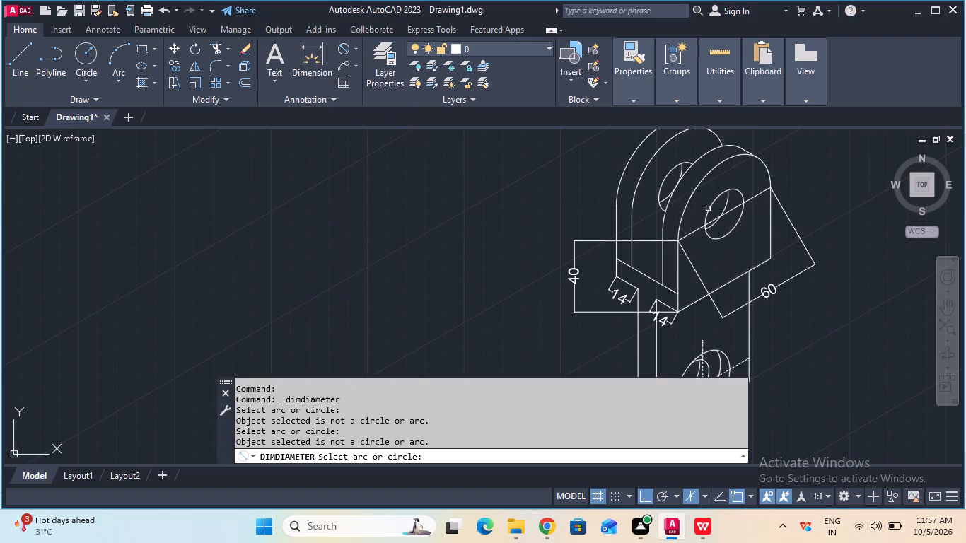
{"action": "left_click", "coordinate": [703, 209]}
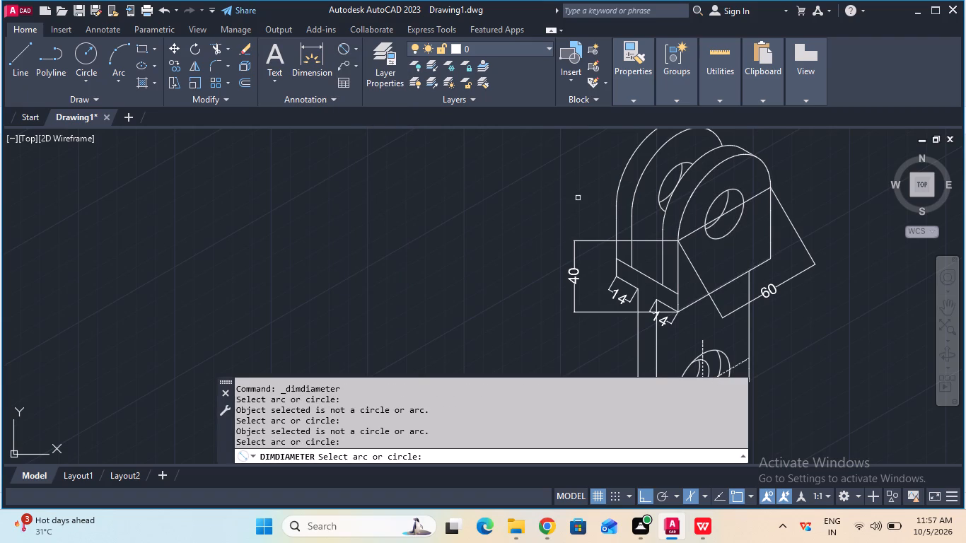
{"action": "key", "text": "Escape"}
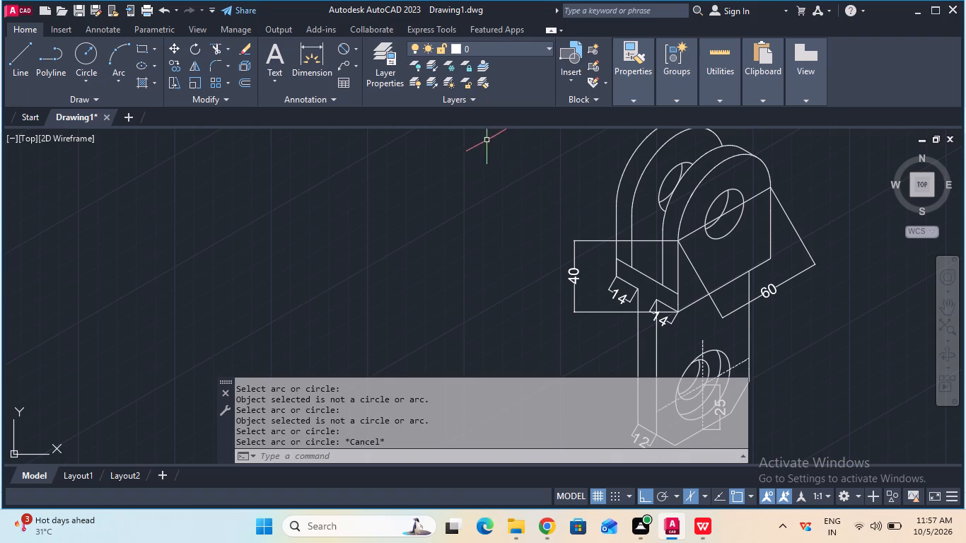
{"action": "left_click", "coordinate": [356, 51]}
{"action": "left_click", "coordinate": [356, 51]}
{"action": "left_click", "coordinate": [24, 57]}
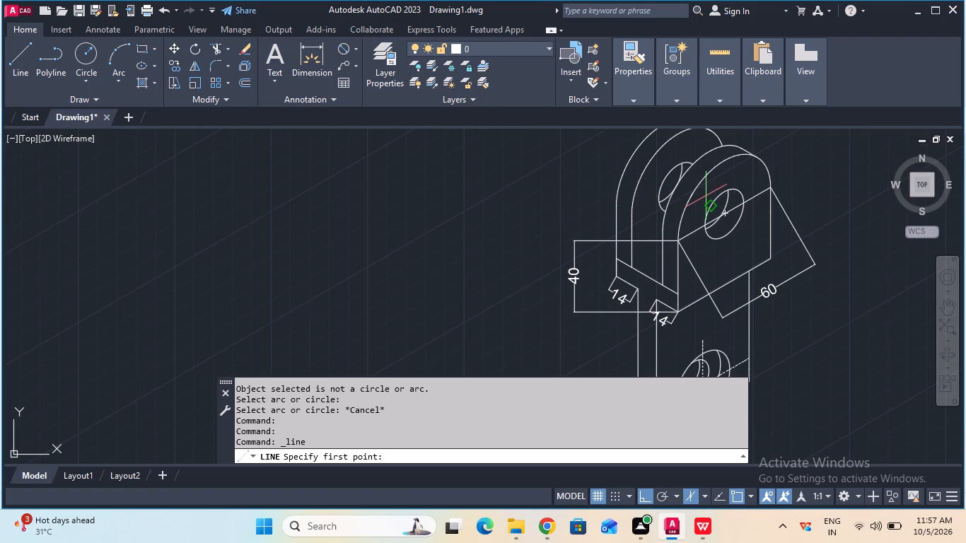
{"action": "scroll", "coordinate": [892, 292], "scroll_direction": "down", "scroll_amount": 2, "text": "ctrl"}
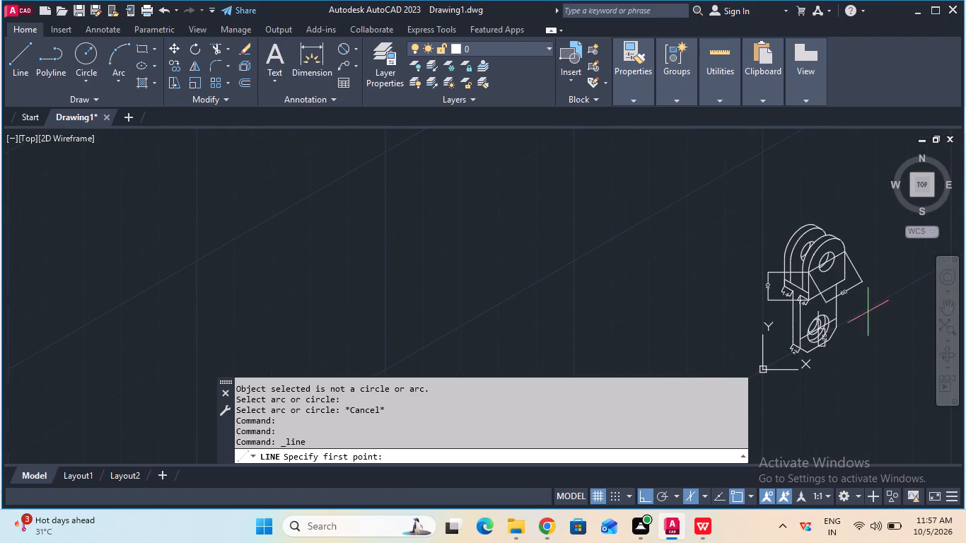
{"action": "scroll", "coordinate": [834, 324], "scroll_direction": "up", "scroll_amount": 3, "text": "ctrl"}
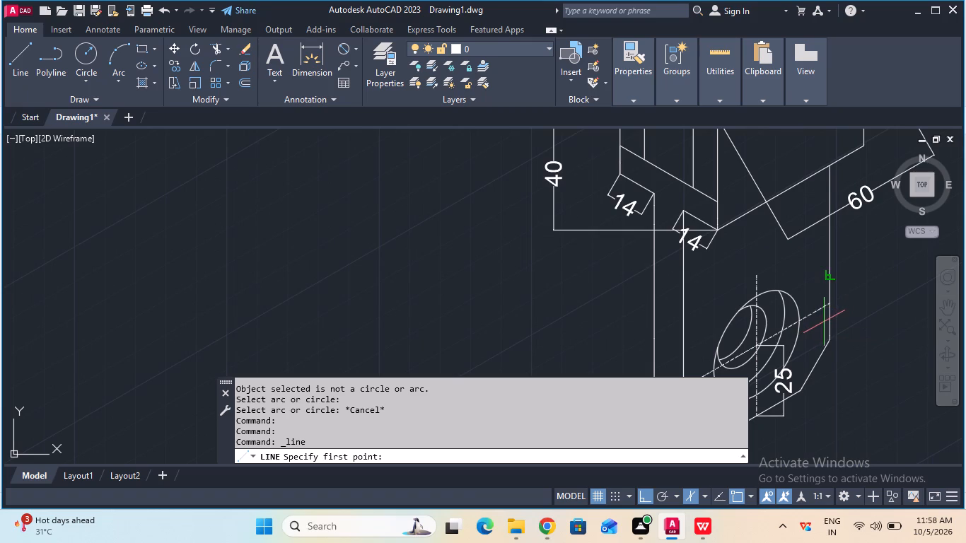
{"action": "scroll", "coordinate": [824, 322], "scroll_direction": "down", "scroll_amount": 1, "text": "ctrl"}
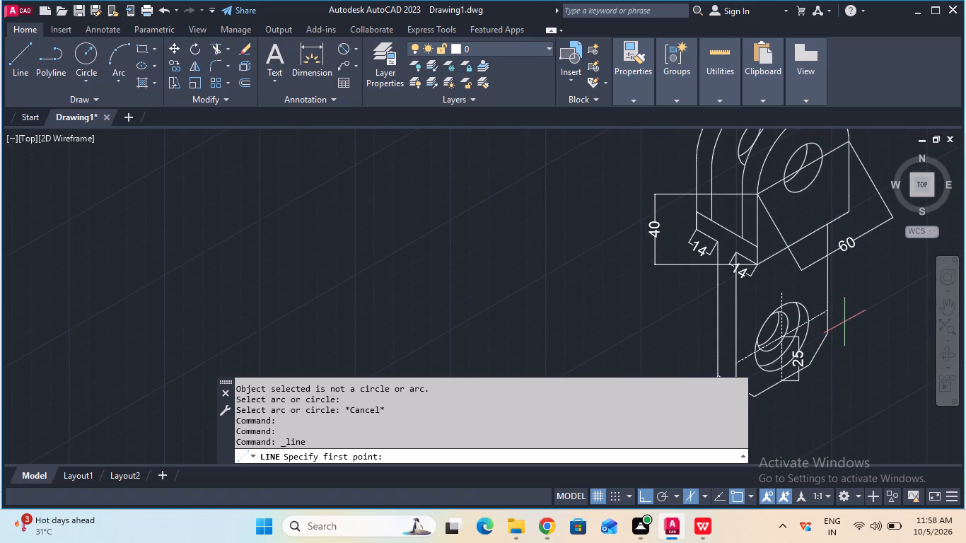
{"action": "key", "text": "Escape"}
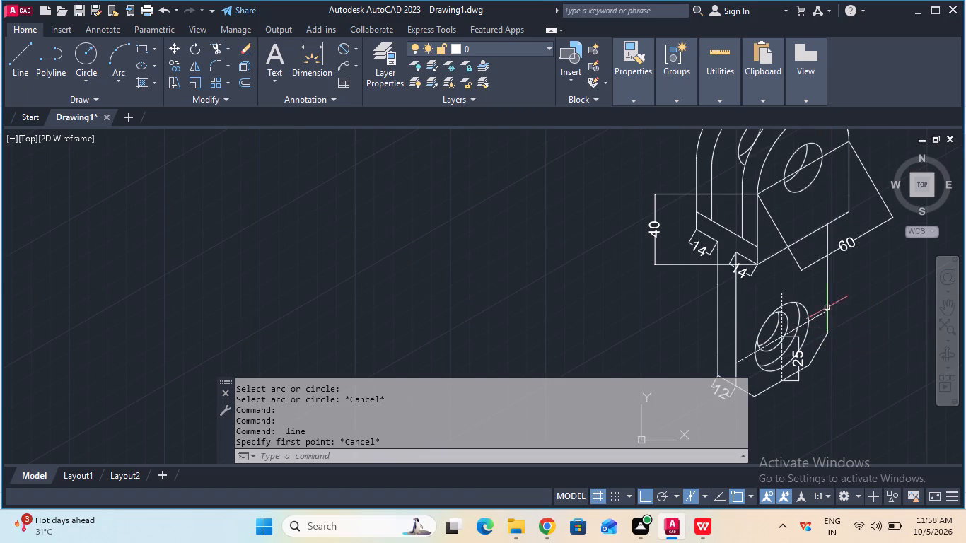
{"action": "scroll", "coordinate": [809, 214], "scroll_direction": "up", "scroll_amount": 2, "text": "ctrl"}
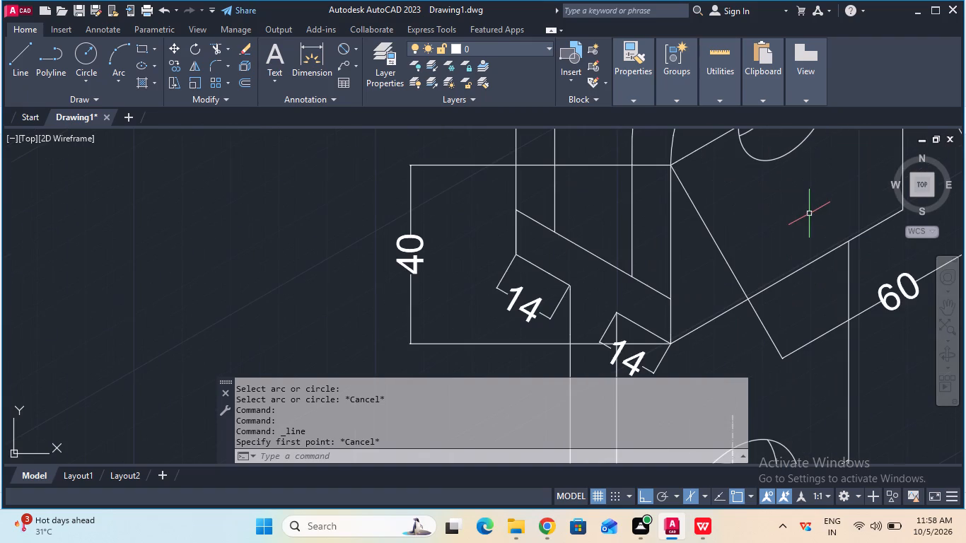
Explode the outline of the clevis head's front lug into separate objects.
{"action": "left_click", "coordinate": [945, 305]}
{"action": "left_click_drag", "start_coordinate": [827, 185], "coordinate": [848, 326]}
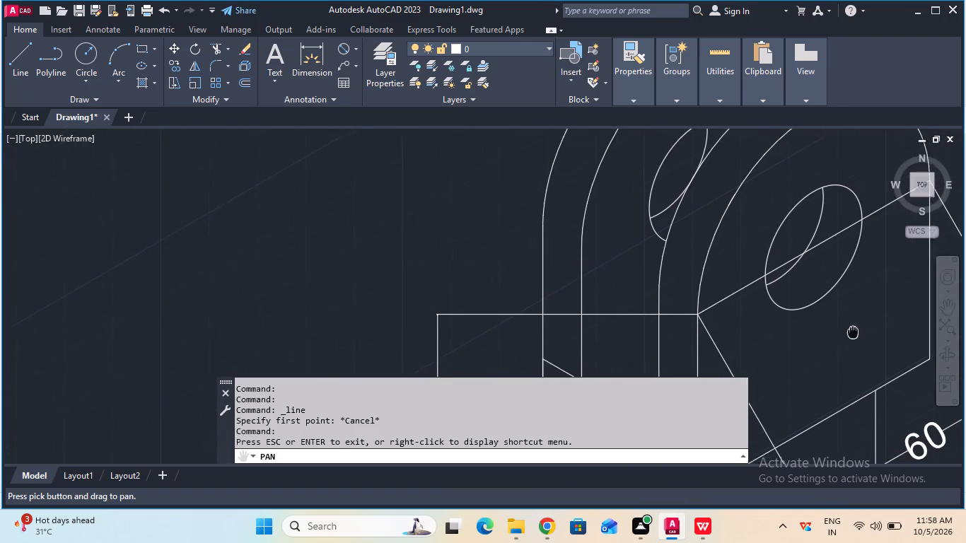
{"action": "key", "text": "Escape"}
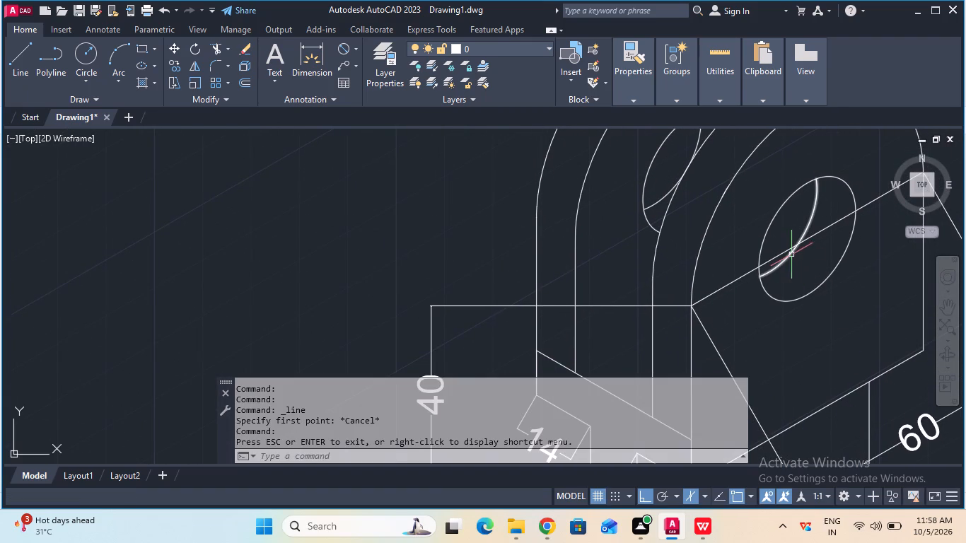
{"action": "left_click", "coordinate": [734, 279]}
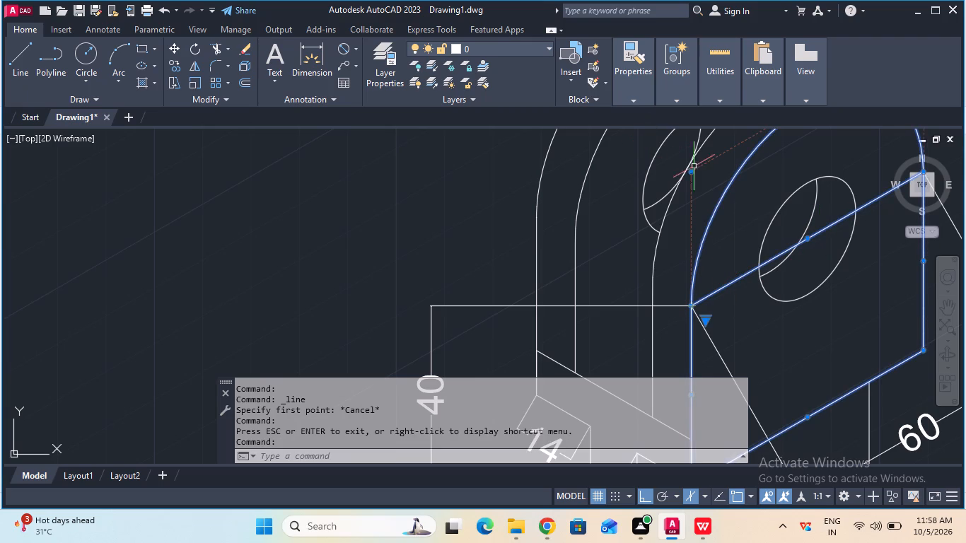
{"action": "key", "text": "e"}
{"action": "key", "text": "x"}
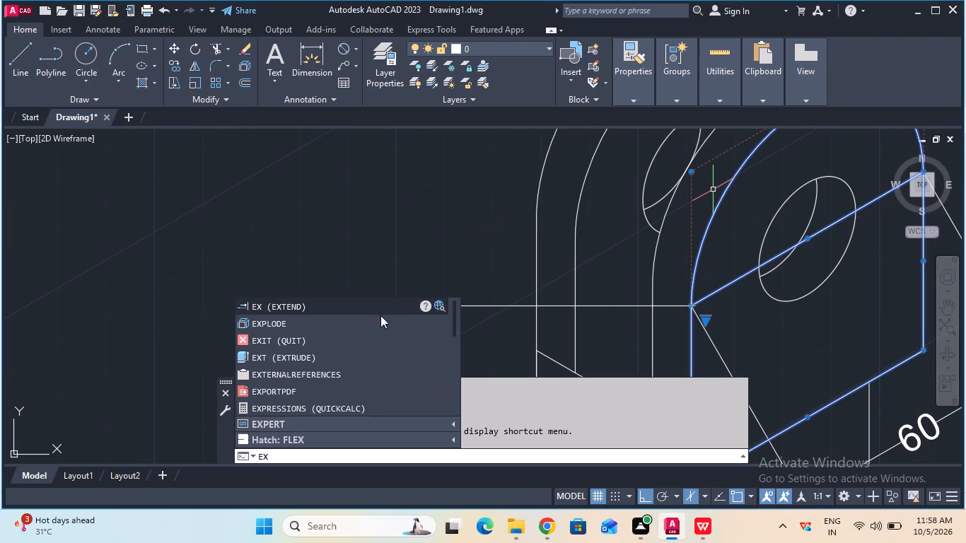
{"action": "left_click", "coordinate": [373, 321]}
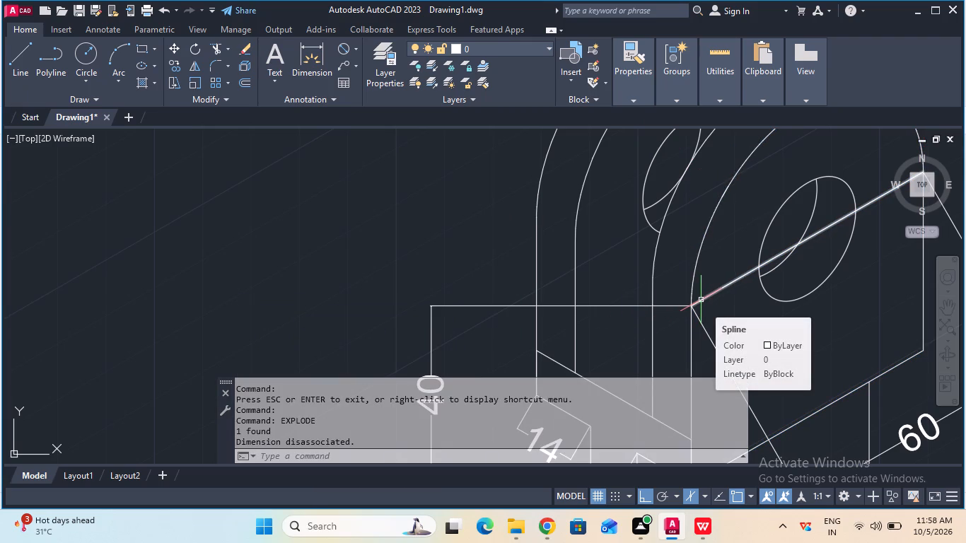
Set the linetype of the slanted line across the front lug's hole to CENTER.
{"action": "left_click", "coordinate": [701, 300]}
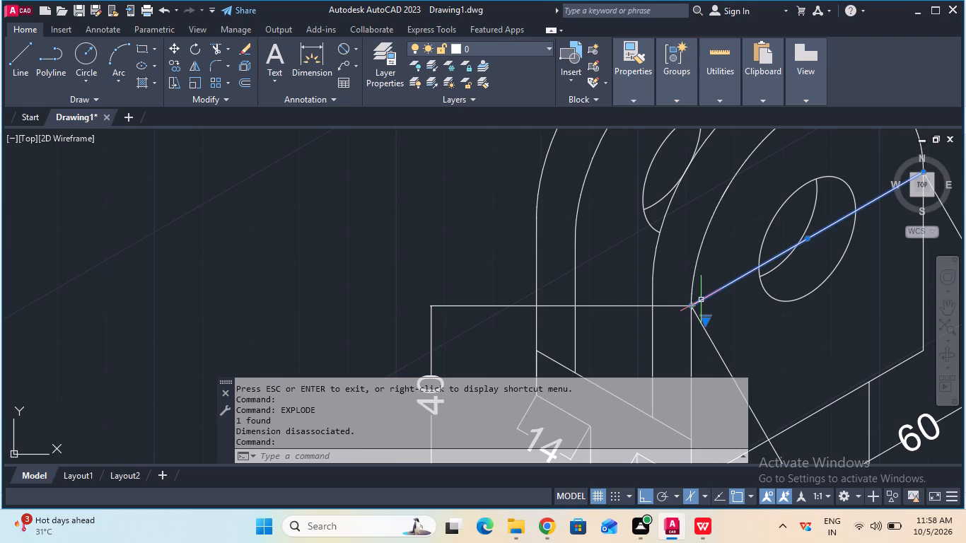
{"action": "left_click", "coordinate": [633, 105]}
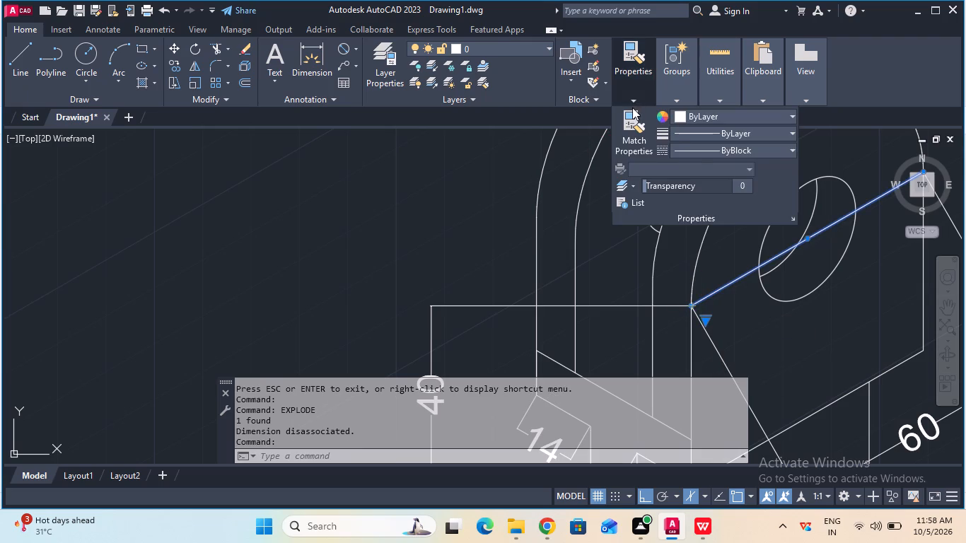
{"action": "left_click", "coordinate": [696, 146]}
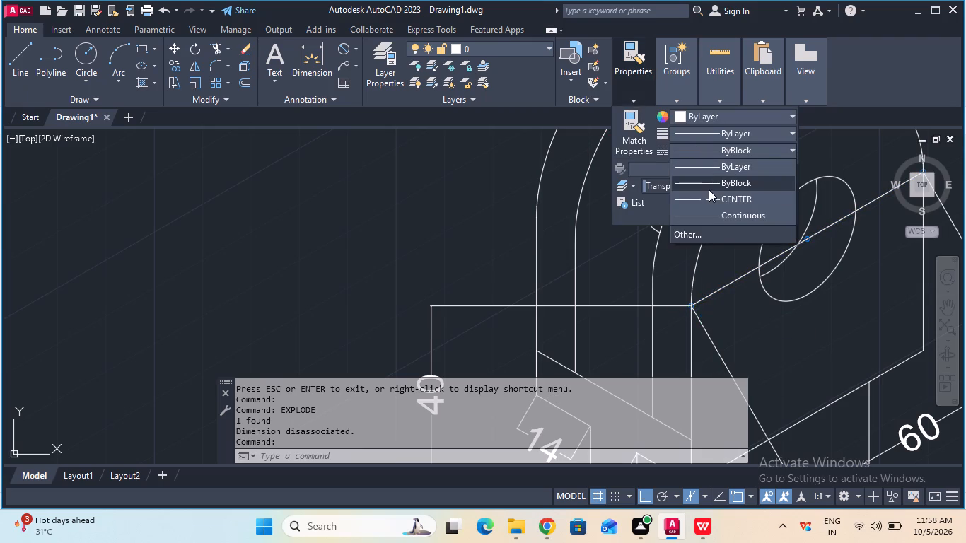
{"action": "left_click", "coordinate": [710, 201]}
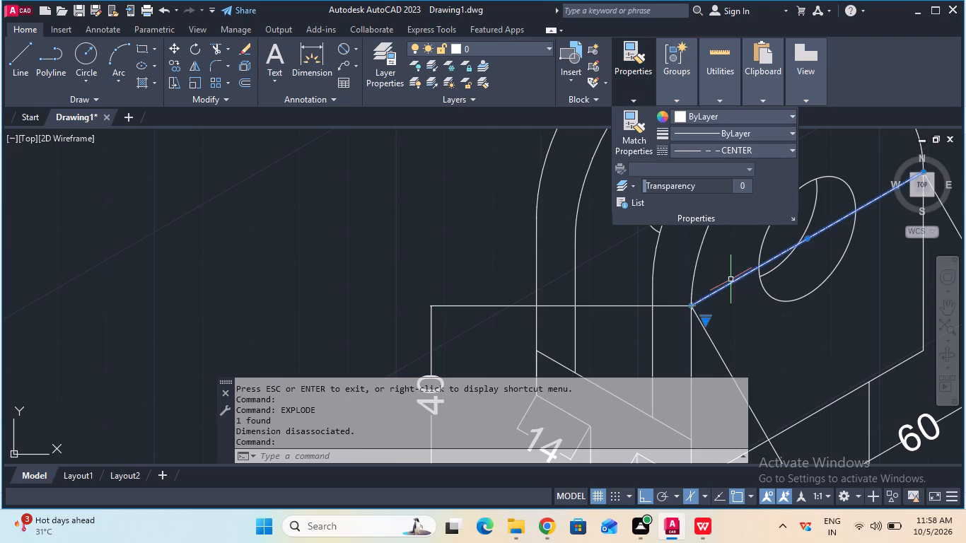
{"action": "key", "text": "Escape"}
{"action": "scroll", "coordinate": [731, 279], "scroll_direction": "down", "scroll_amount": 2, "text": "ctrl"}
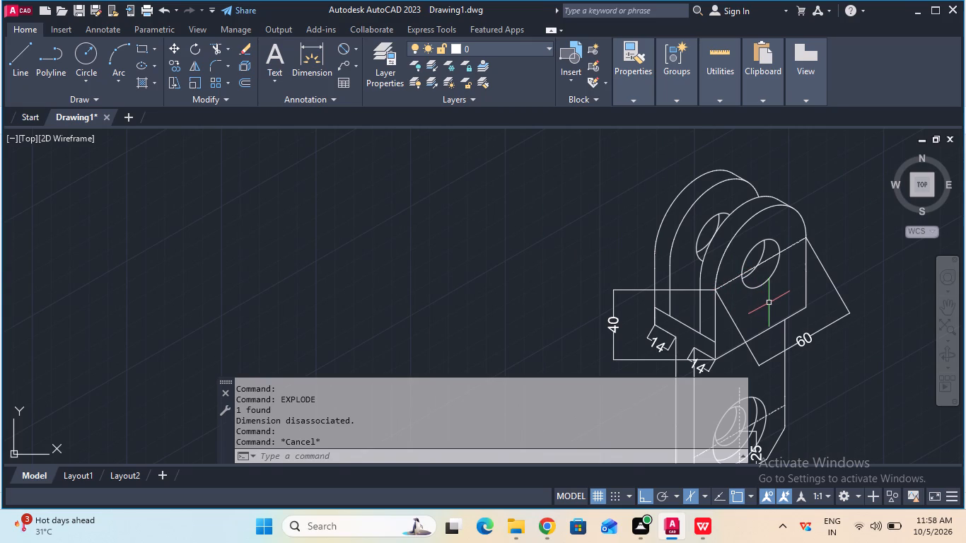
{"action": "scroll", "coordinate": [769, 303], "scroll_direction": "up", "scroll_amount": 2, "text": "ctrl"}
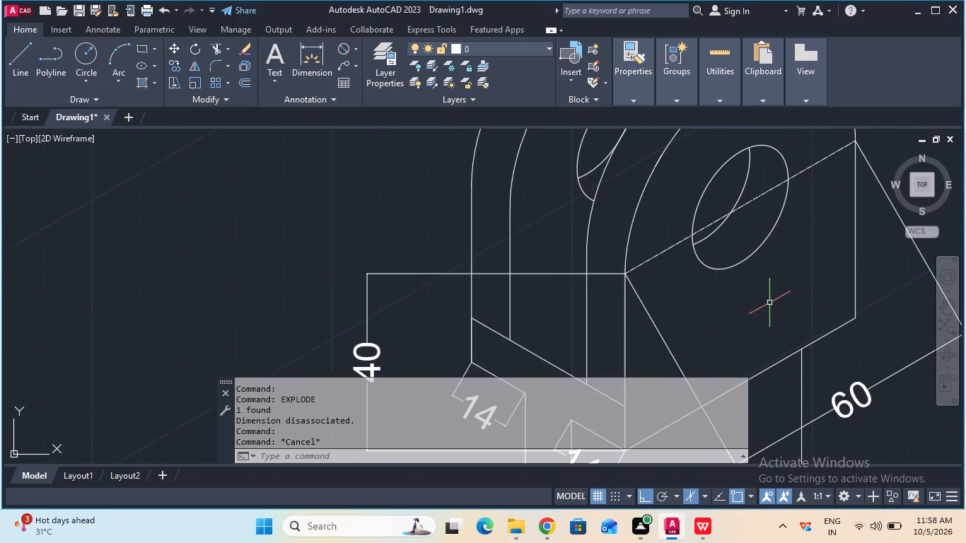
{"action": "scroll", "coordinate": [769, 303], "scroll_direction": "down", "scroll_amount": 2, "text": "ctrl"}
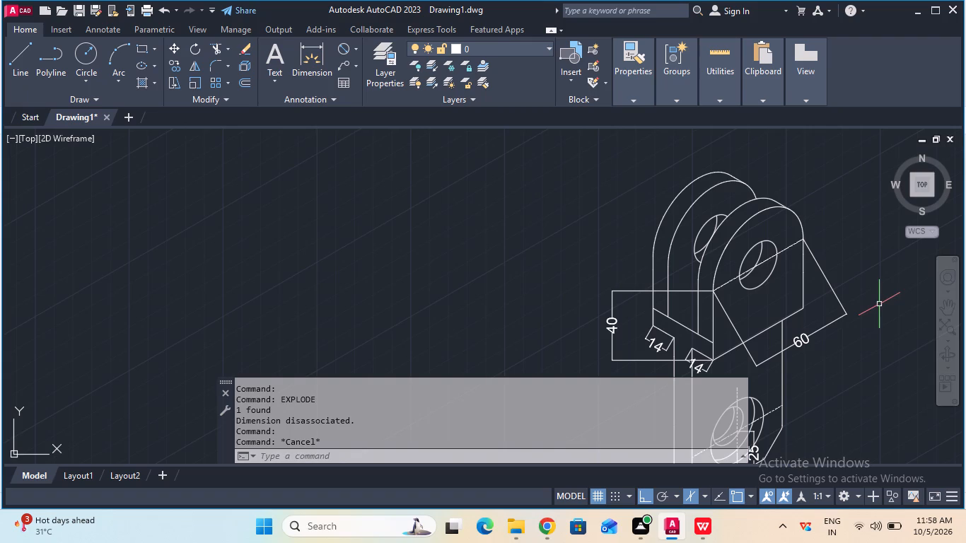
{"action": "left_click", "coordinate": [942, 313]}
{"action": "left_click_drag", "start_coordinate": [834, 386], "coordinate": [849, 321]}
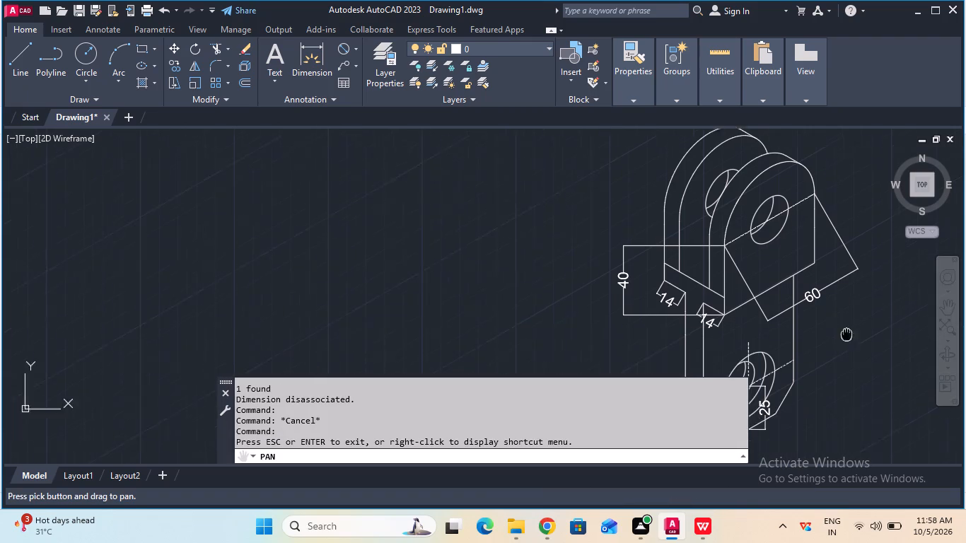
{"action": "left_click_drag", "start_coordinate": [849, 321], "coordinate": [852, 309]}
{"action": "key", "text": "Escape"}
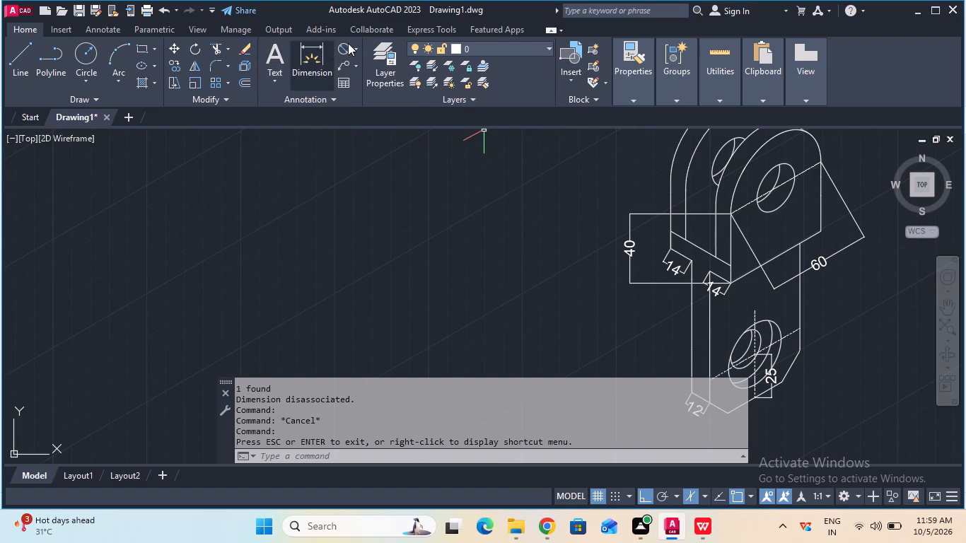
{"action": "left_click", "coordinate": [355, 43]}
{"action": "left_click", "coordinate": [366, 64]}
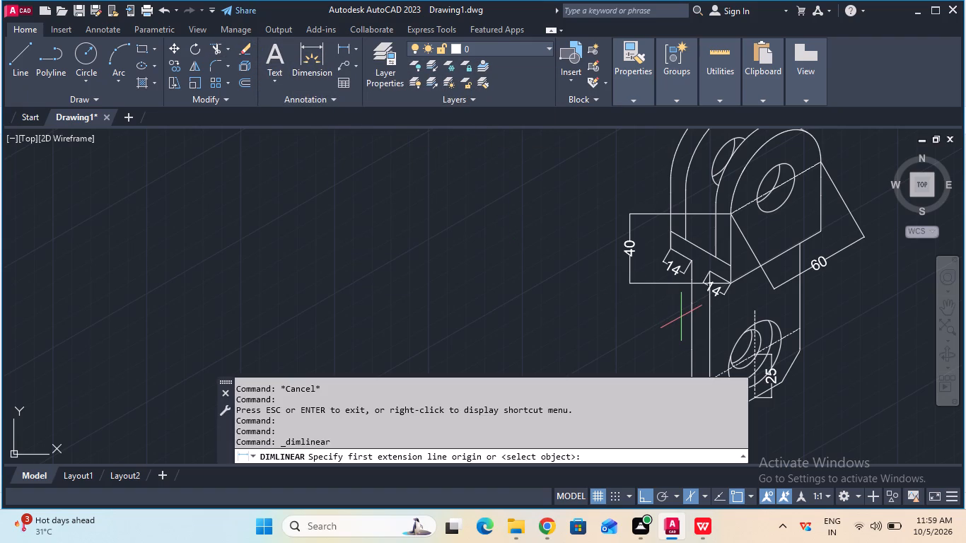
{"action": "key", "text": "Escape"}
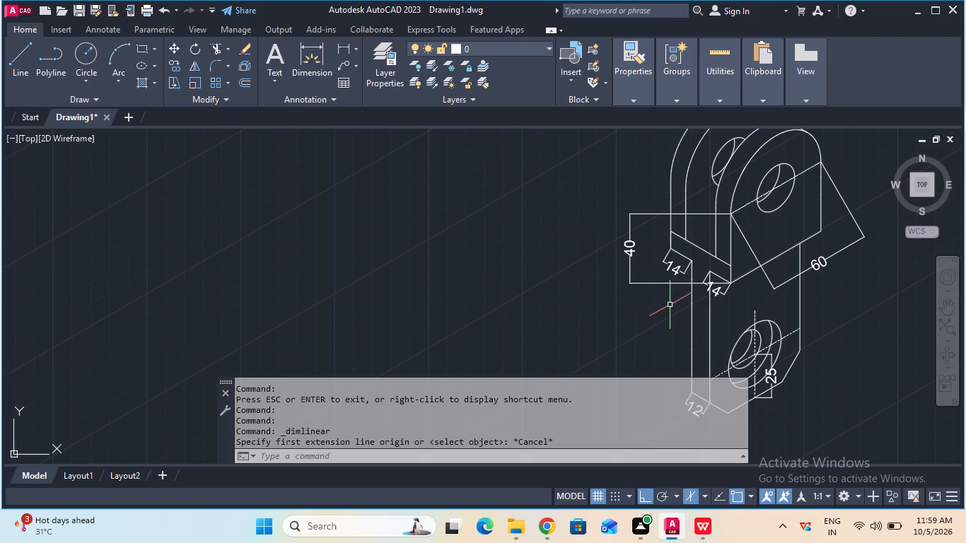
Join all the connected objects of the whole bracket drawing with the Join command.
{"action": "scroll", "coordinate": [669, 303], "scroll_direction": "down", "scroll_amount": 2, "text": "ctrl"}
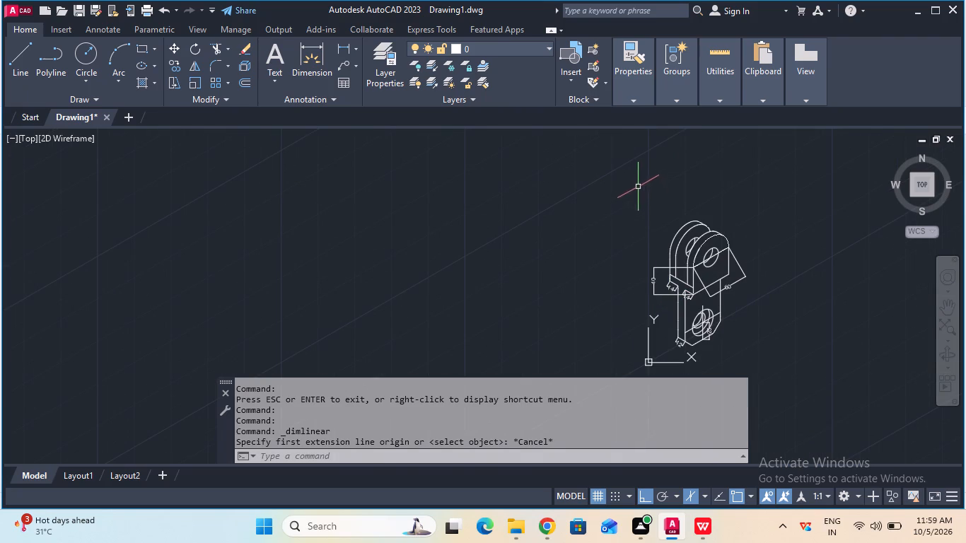
{"action": "left_click", "coordinate": [637, 185]}
{"action": "left_click", "coordinate": [764, 375]}
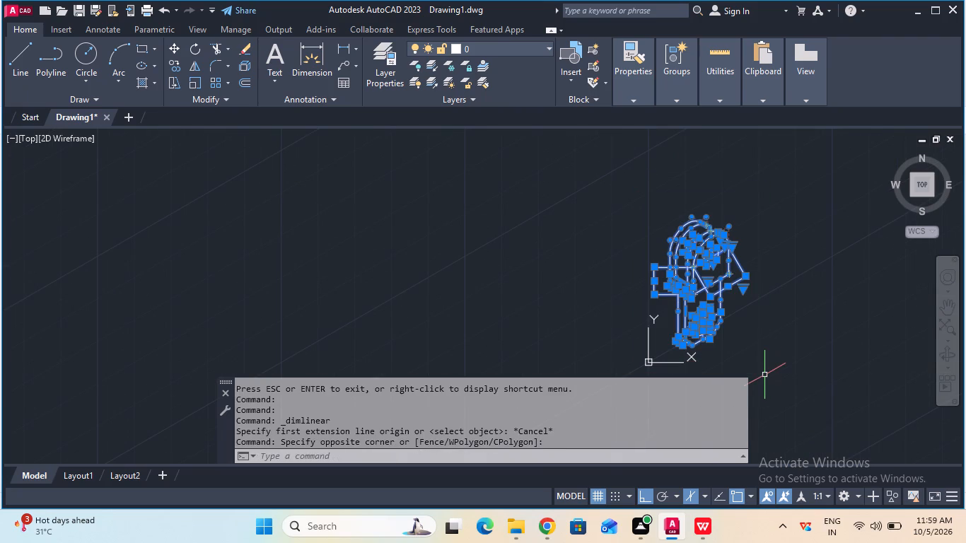
{"action": "type", "text": "joi"}
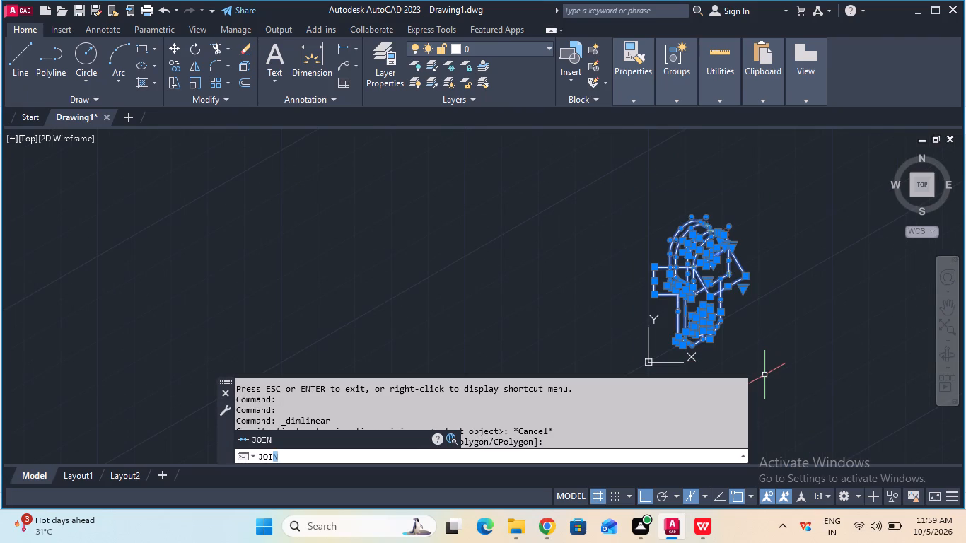
{"action": "left_click", "coordinate": [395, 438]}
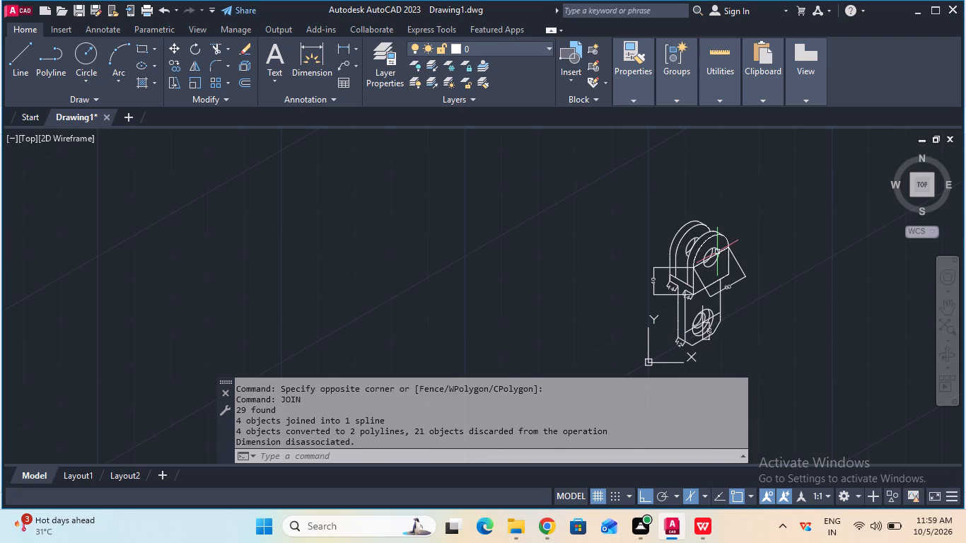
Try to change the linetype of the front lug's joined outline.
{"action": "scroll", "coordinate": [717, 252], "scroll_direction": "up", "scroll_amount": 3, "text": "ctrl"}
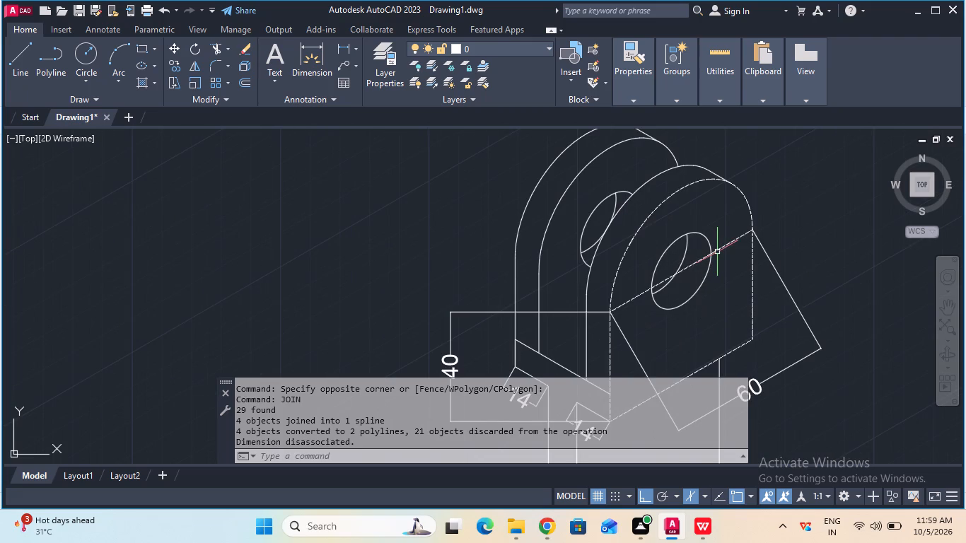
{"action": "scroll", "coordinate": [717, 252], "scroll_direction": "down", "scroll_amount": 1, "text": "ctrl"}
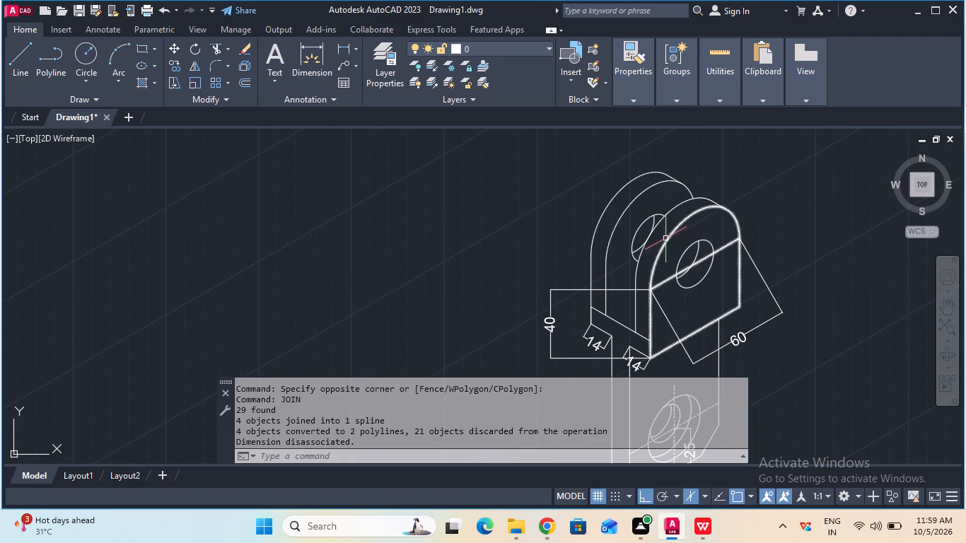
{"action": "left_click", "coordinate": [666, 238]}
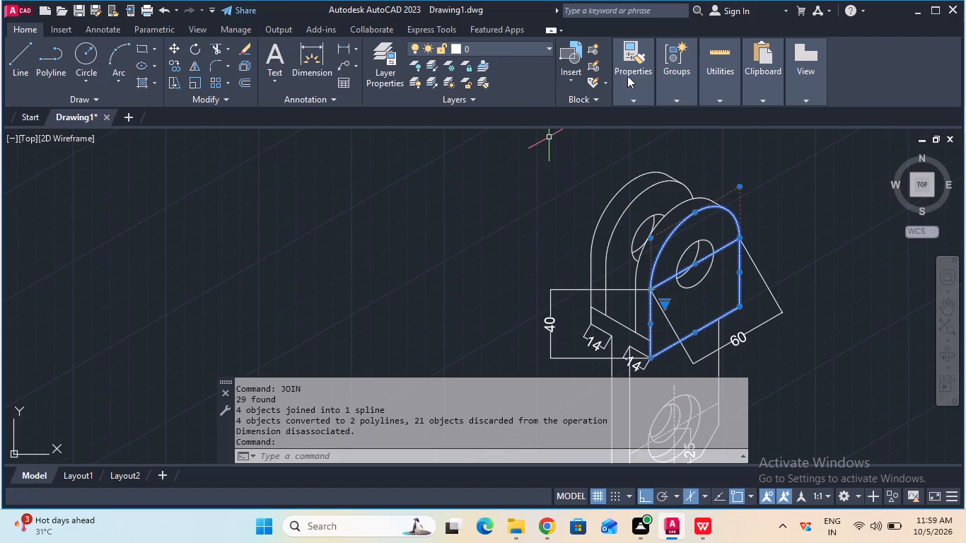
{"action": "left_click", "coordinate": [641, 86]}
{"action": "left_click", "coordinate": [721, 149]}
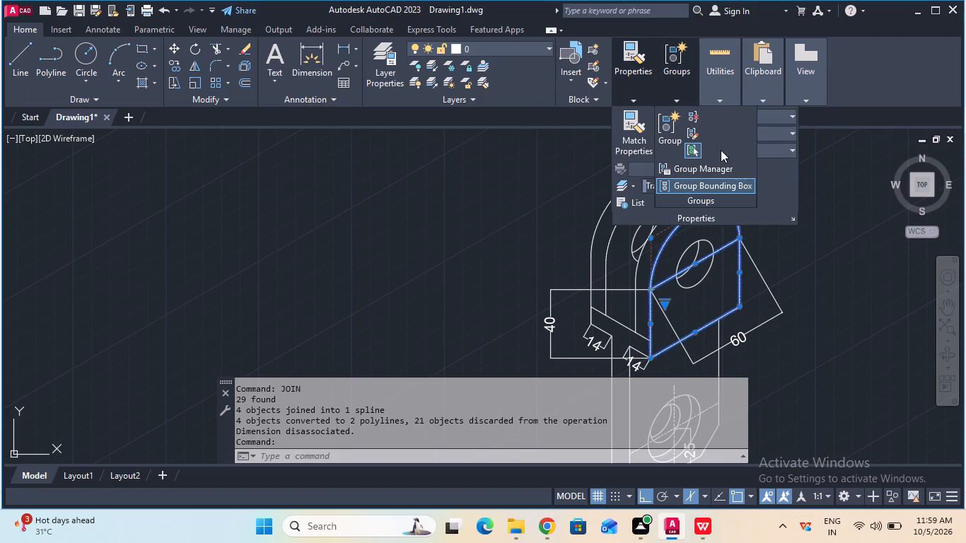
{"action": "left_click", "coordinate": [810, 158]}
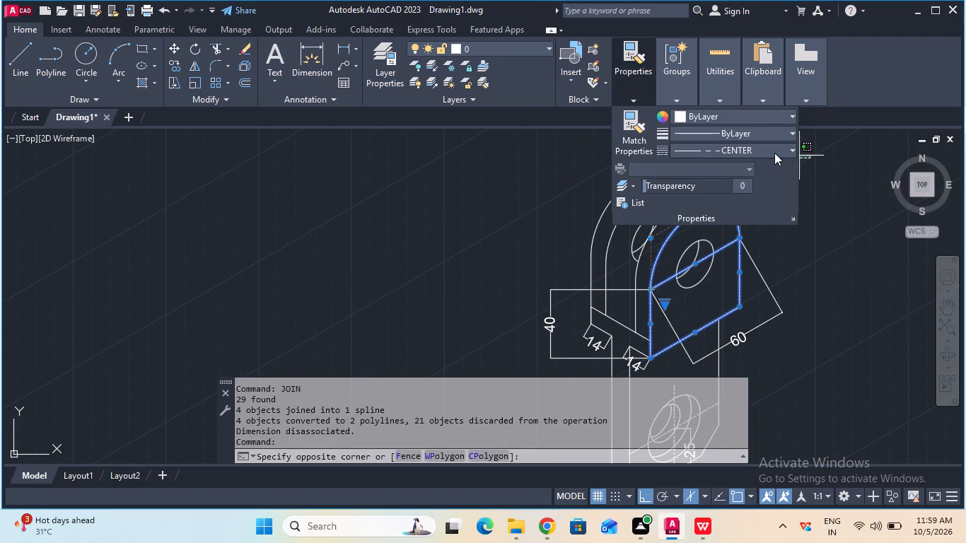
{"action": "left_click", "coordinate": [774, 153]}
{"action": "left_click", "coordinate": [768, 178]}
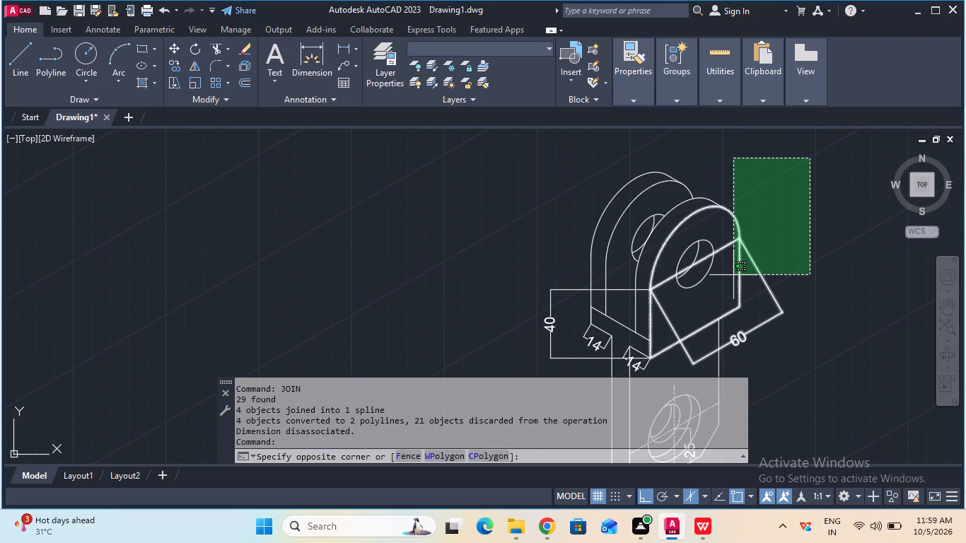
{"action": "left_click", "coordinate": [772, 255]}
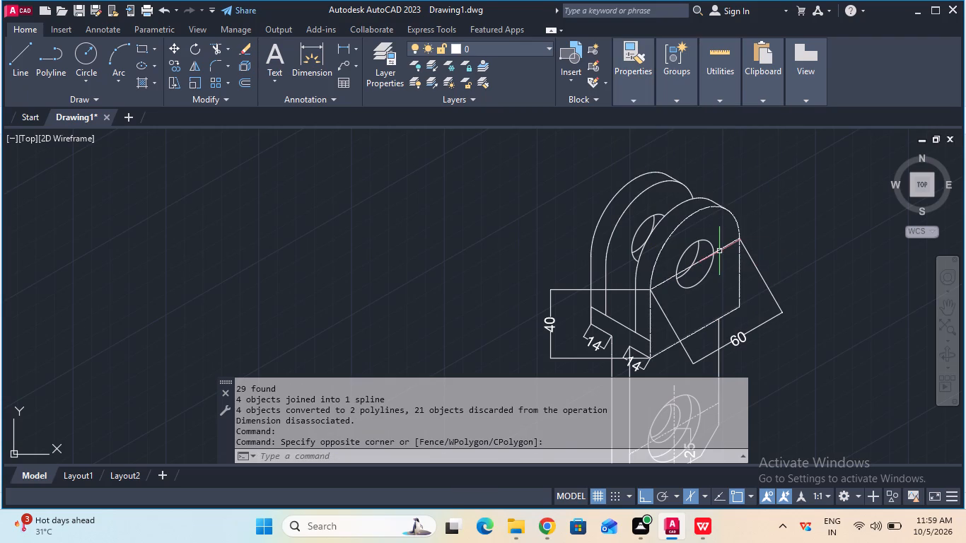
Set the linetype of the front lug's joined outline to ByBlock in its object properties.
{"action": "scroll", "coordinate": [717, 250], "scroll_direction": "up", "scroll_amount": 2, "text": "ctrl"}
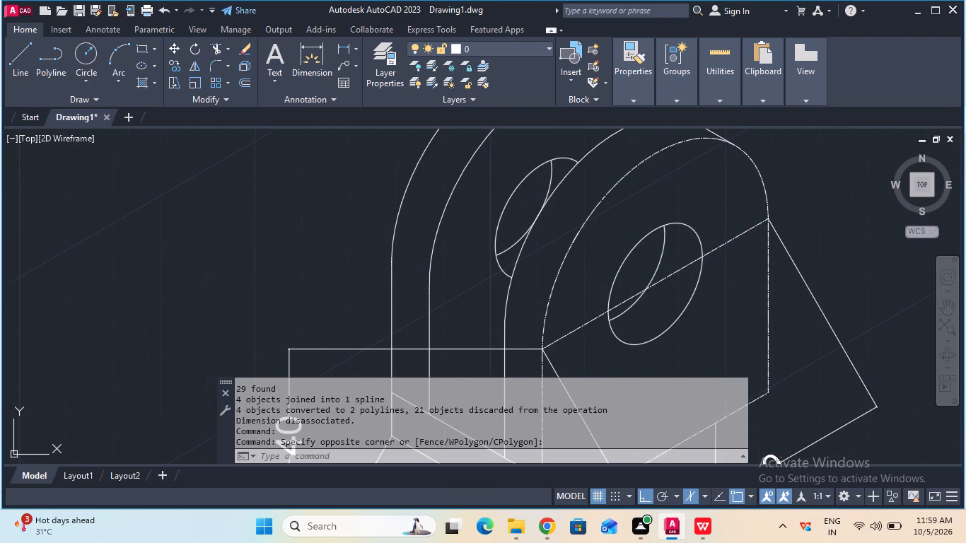
{"action": "scroll", "coordinate": [717, 250], "scroll_direction": "down", "scroll_amount": 1, "text": "ctrl"}
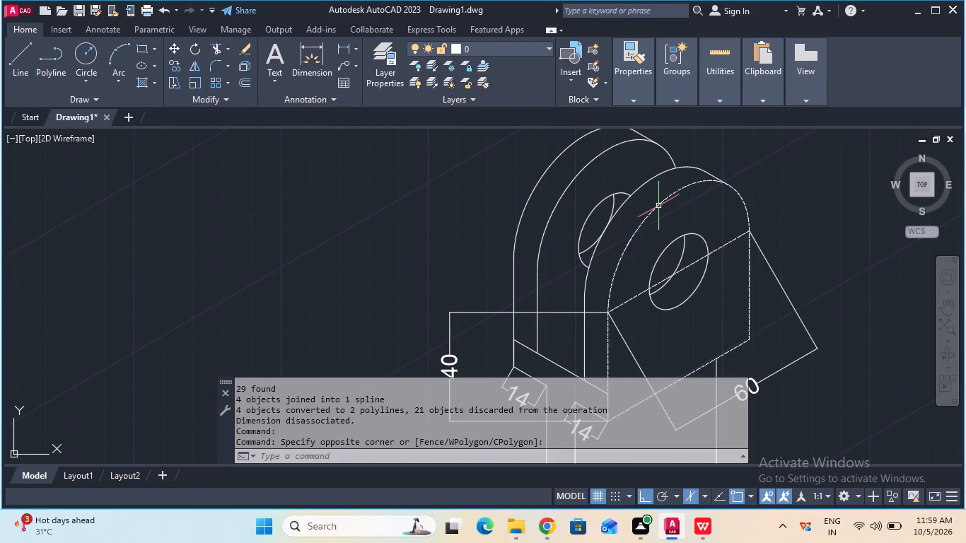
{"action": "left_click", "coordinate": [658, 206]}
{"action": "type", "text": "pe"}
{"action": "key", "text": "BackSpace"}
{"action": "key", "text": "r"}
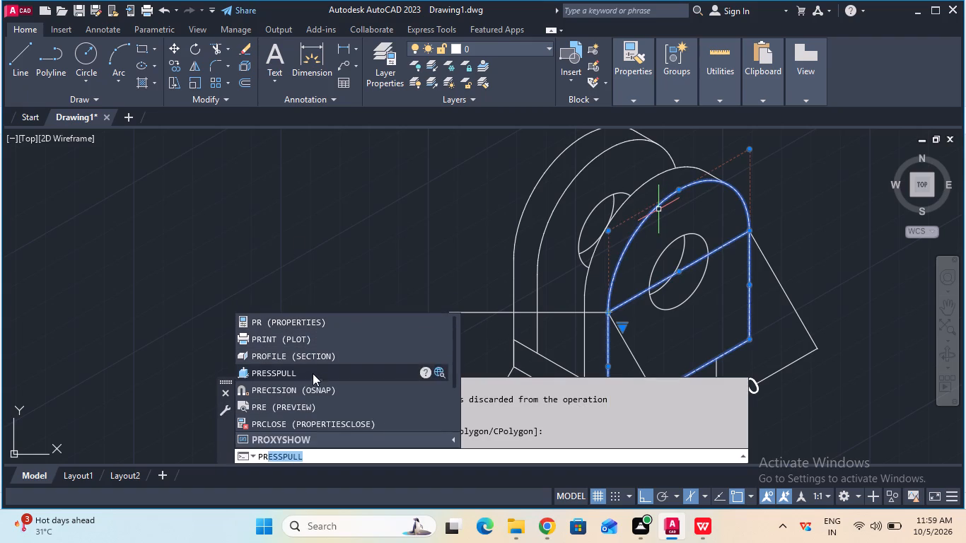
{"action": "left_click", "coordinate": [327, 320]}
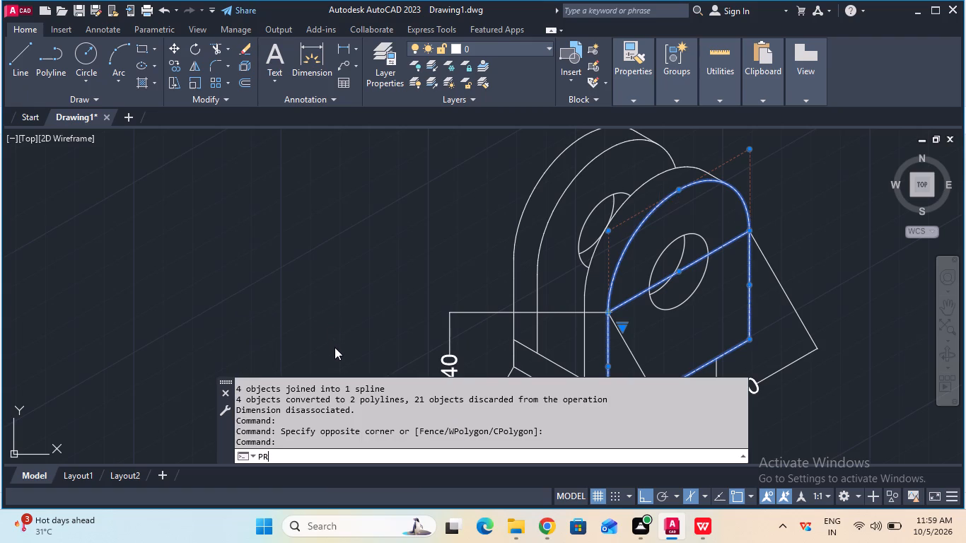
{"action": "left_click", "coordinate": [225, 115]}
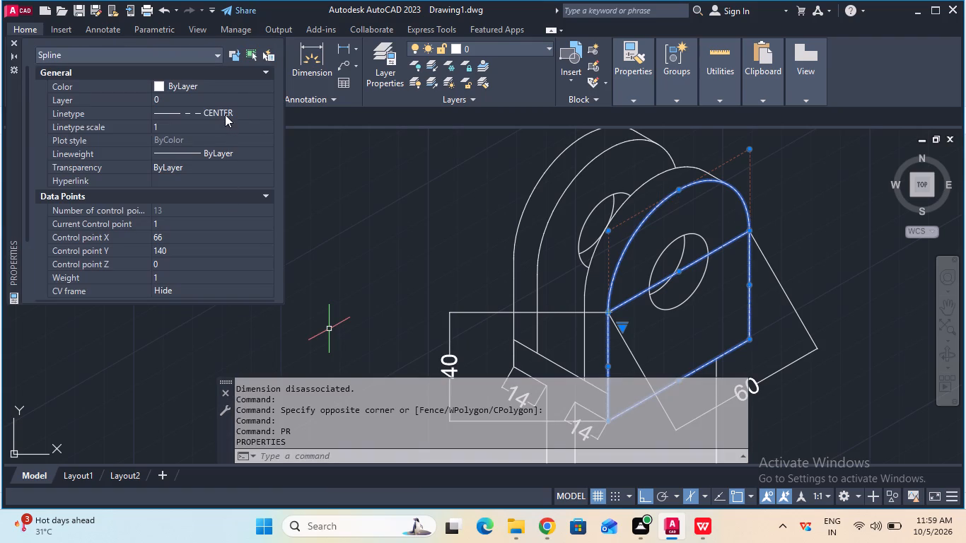
{"action": "left_click", "coordinate": [225, 115]}
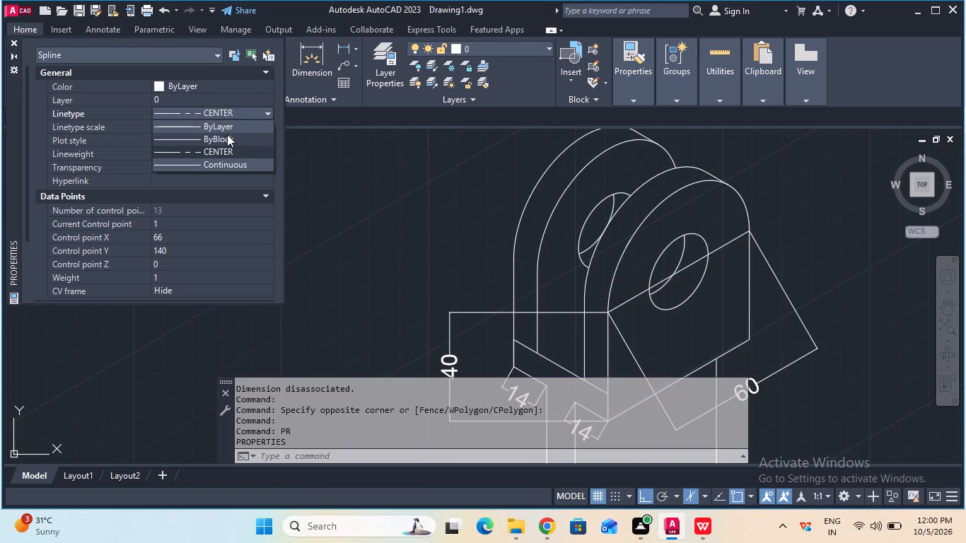
{"action": "left_click", "coordinate": [227, 134]}
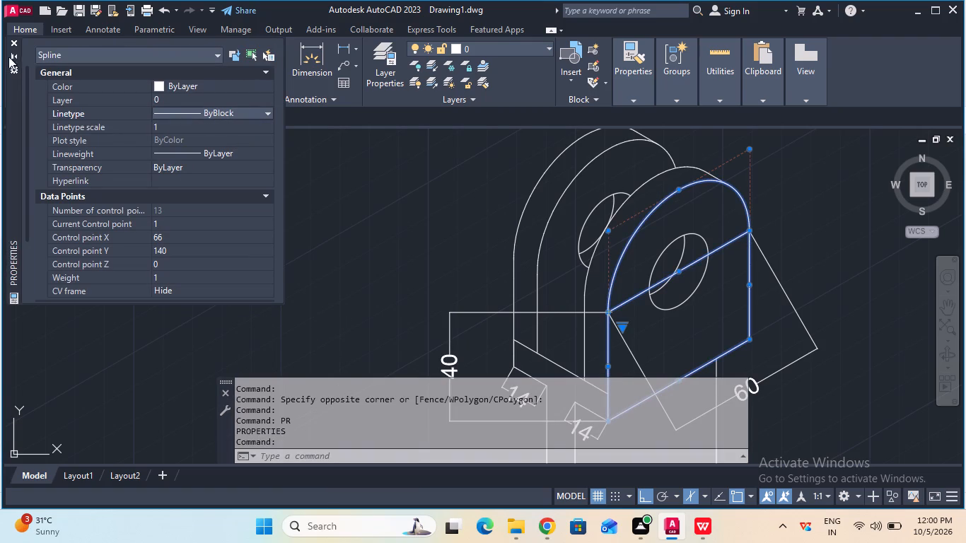
{"action": "left_click", "coordinate": [15, 49]}
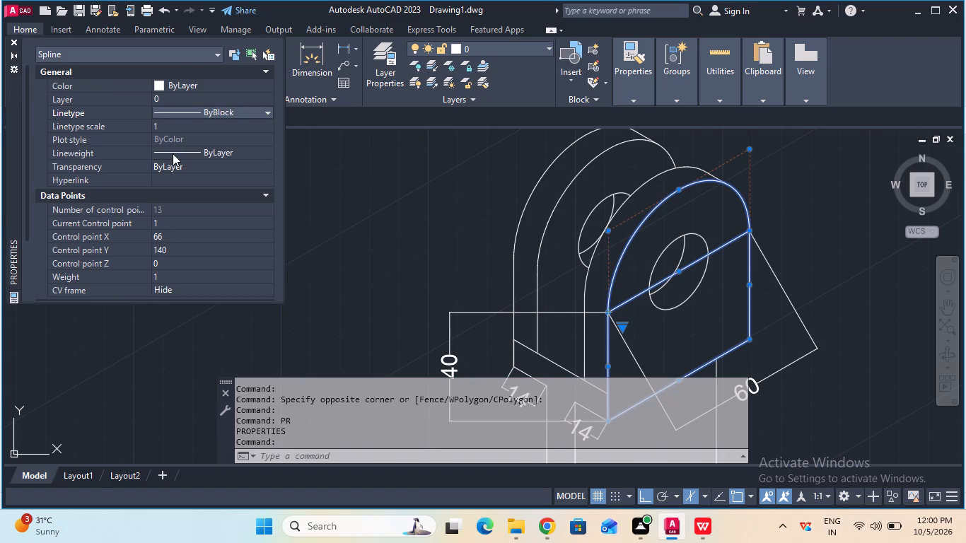
Close the object properties and turn off command logging with LOGFILEOFF.
{"action": "left_click", "coordinate": [13, 38]}
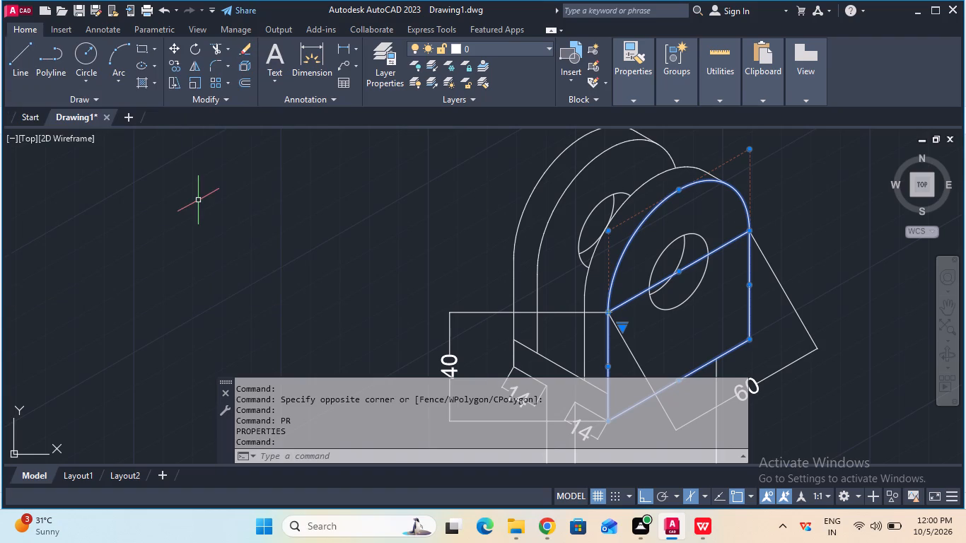
{"action": "scroll", "coordinate": [219, 216], "scroll_direction": "down", "scroll_amount": 2, "text": "ctrl"}
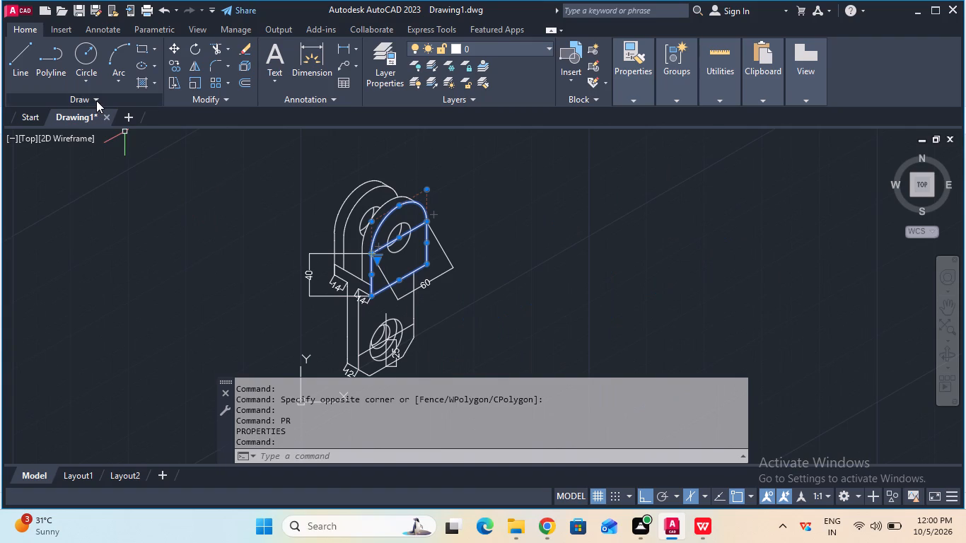
{"action": "scroll", "coordinate": [407, 334], "scroll_direction": "up", "scroll_amount": 2, "text": "ctrl"}
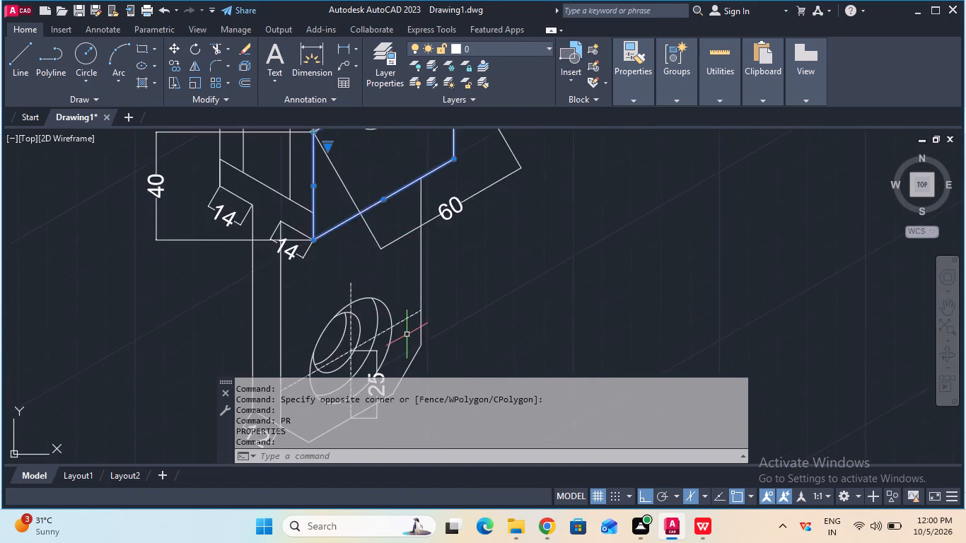
{"action": "scroll", "coordinate": [407, 334], "scroll_direction": "up", "scroll_amount": 1, "text": "ctrl"}
{"action": "scroll", "coordinate": [407, 334], "scroll_direction": "down", "scroll_amount": 2, "text": "ctrl"}
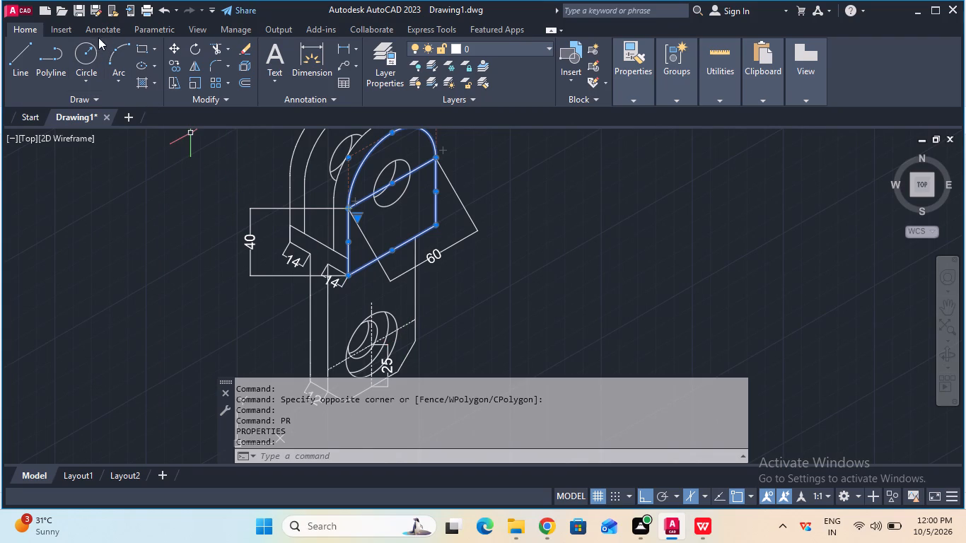
{"action": "double_click", "coordinate": [435, 451]}
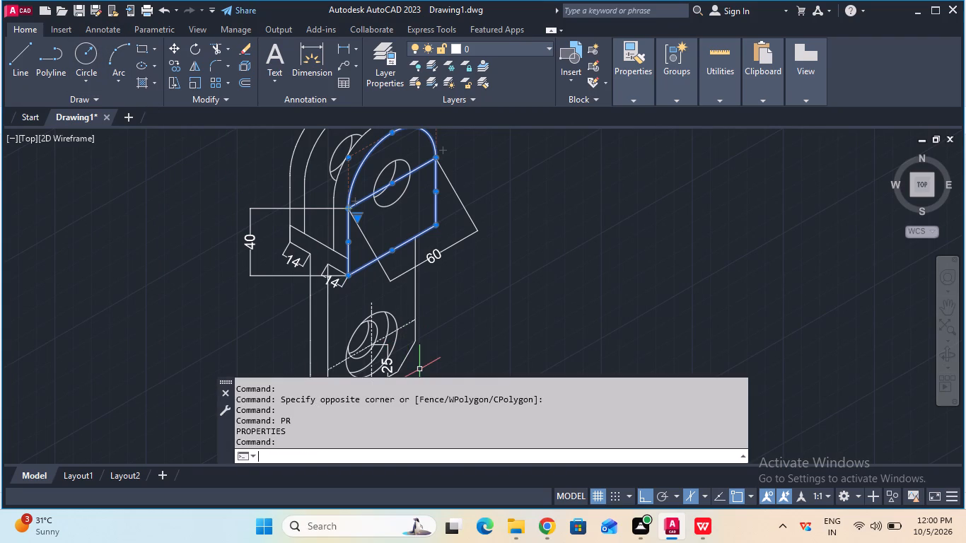
{"action": "type", "text": "log"}
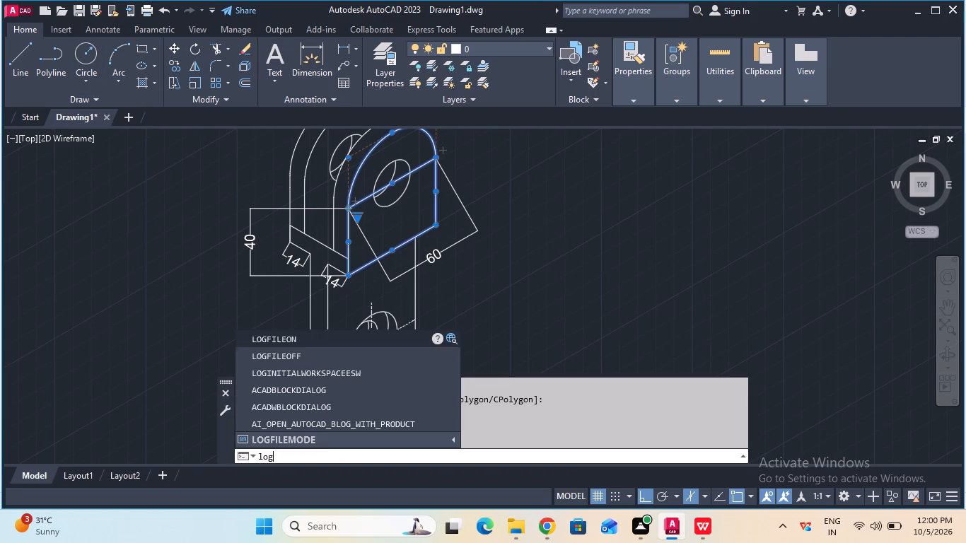
{"action": "left_click", "coordinate": [340, 359]}
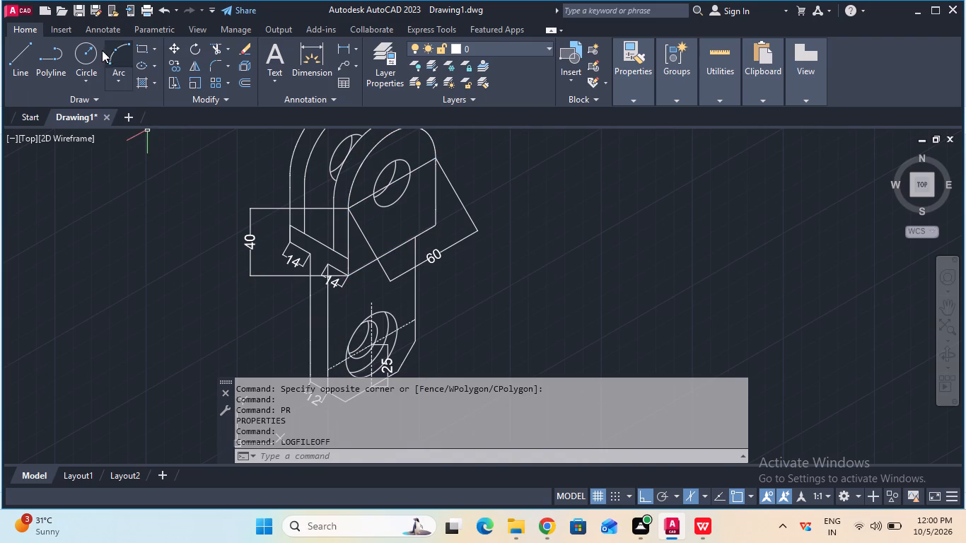
Save the drawing in the Documents folder as Rod end Clevis Bracket in AutoCAD 2018 Drawing format.
{"action": "left_click", "coordinate": [79, 14]}
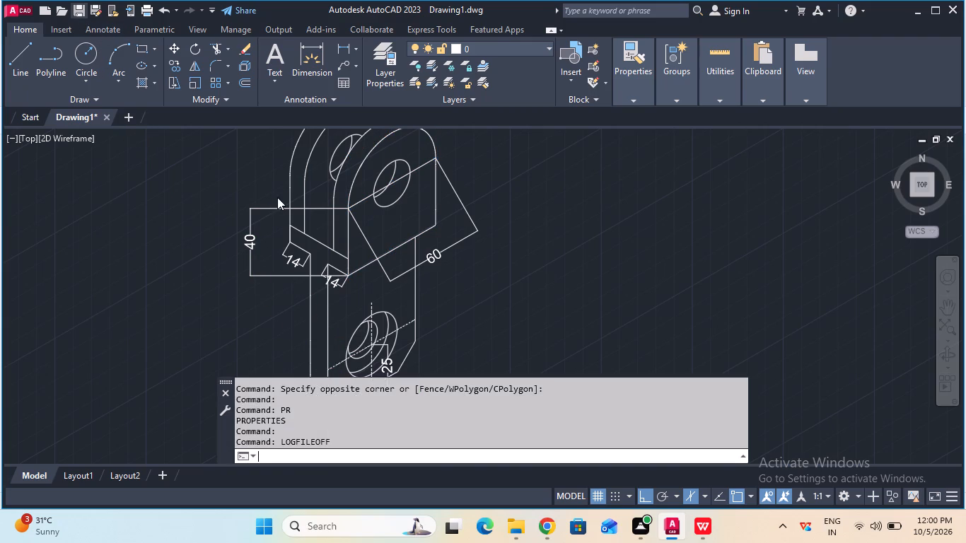
{"action": "key", "text": "BackSpace"}
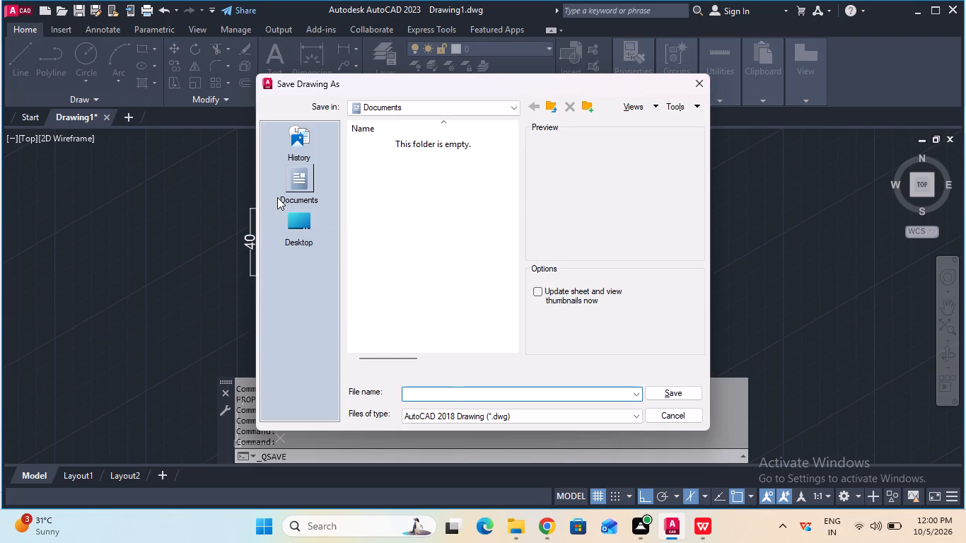
{"action": "key", "text": "r"}
{"action": "type", "text": "od end"}
{"action": "key", "text": "space"}
{"action": "key", "text": "c"}
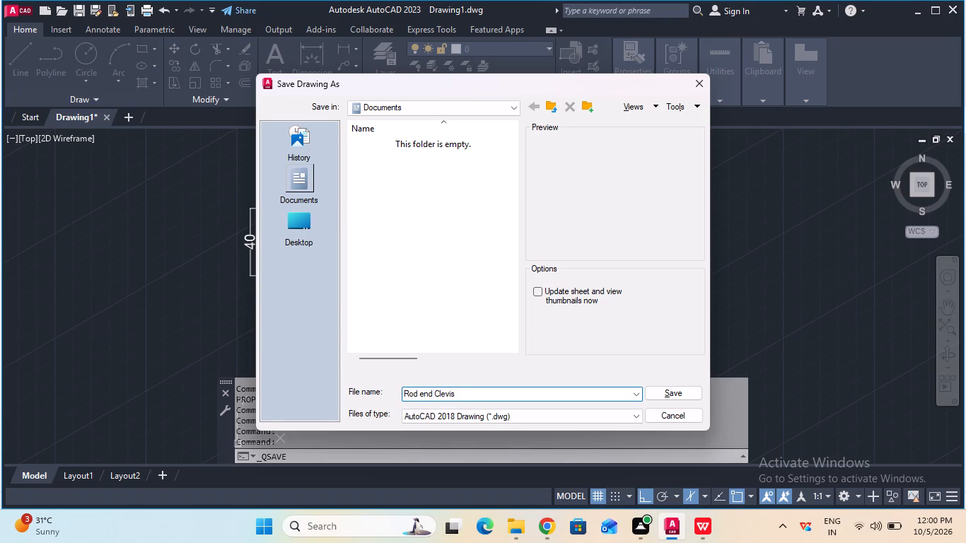
{"action": "key", "text": "b"}
{"action": "type", "text": "racket"}
{"action": "left_click", "coordinate": [669, 393]}
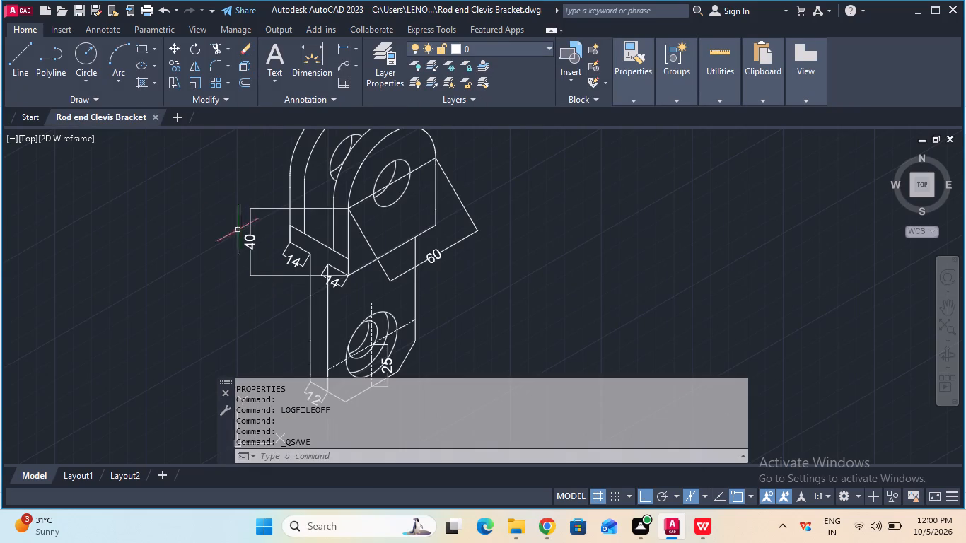
Start plotting the bracket drawing from model space and open the choice of paper sizes.
{"action": "left_click", "coordinate": [141, 9]}
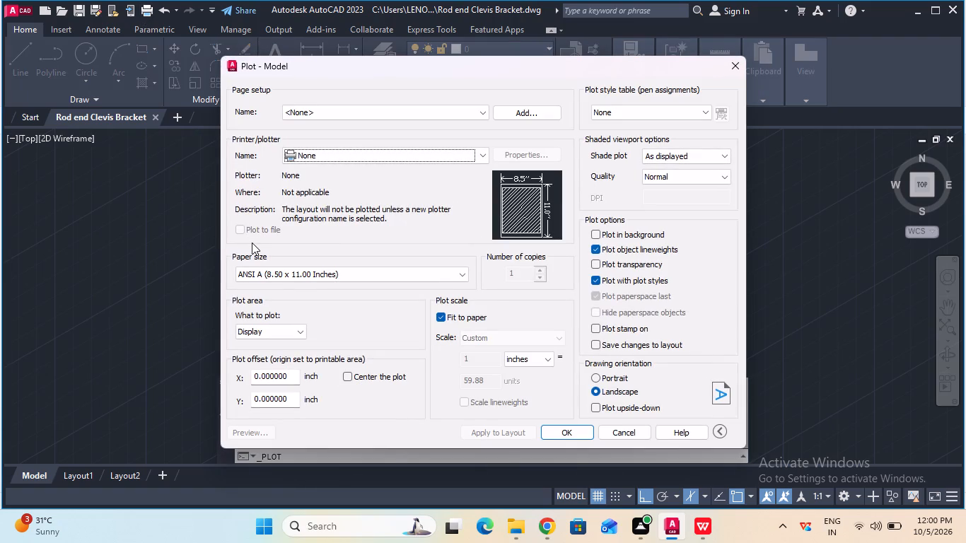
{"action": "left_click", "coordinate": [305, 280]}
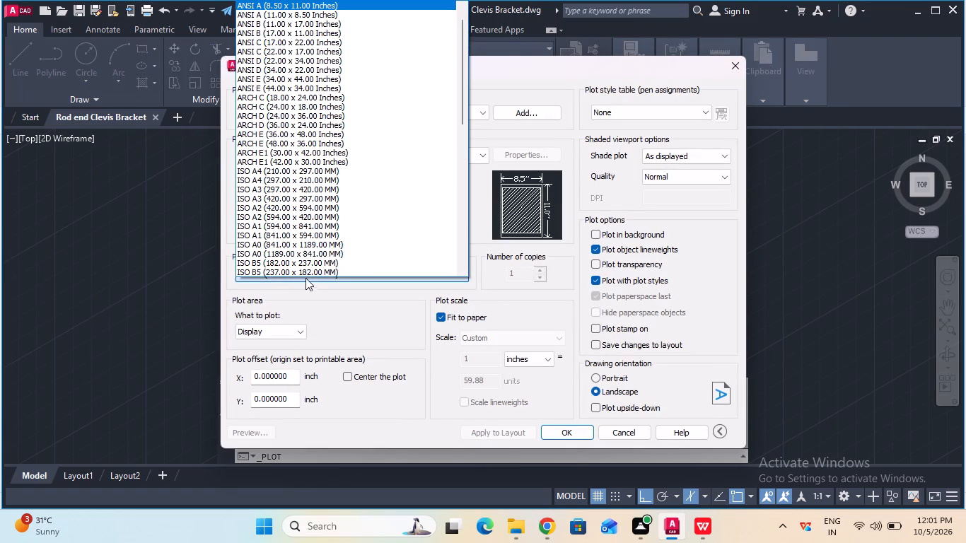
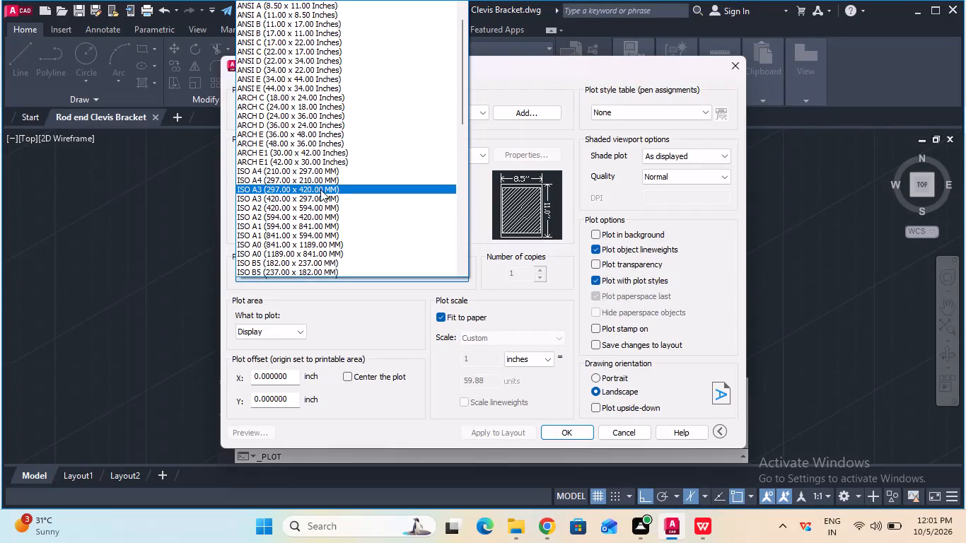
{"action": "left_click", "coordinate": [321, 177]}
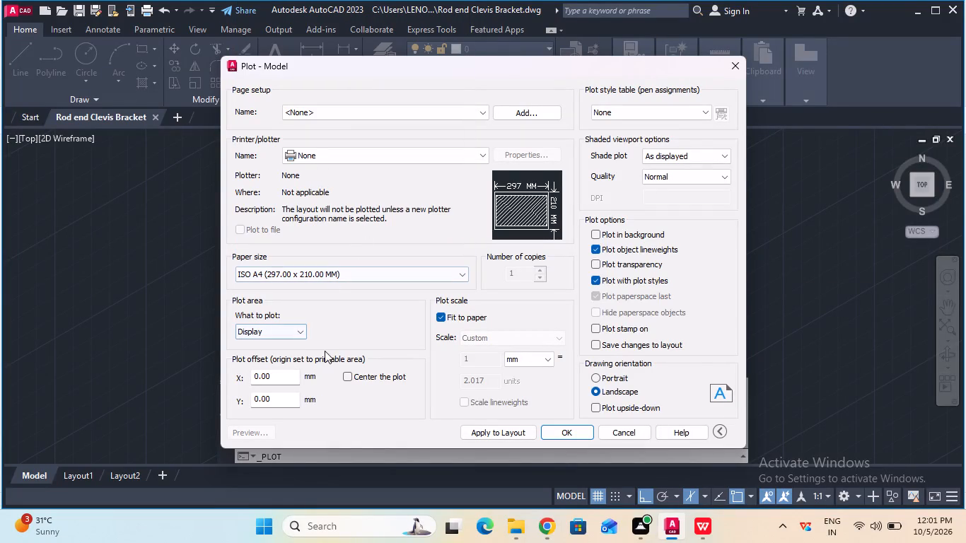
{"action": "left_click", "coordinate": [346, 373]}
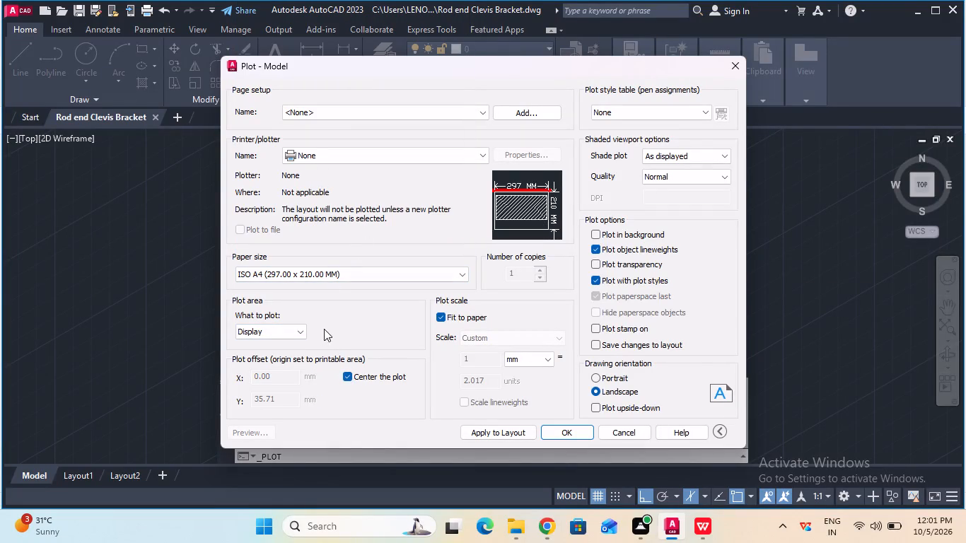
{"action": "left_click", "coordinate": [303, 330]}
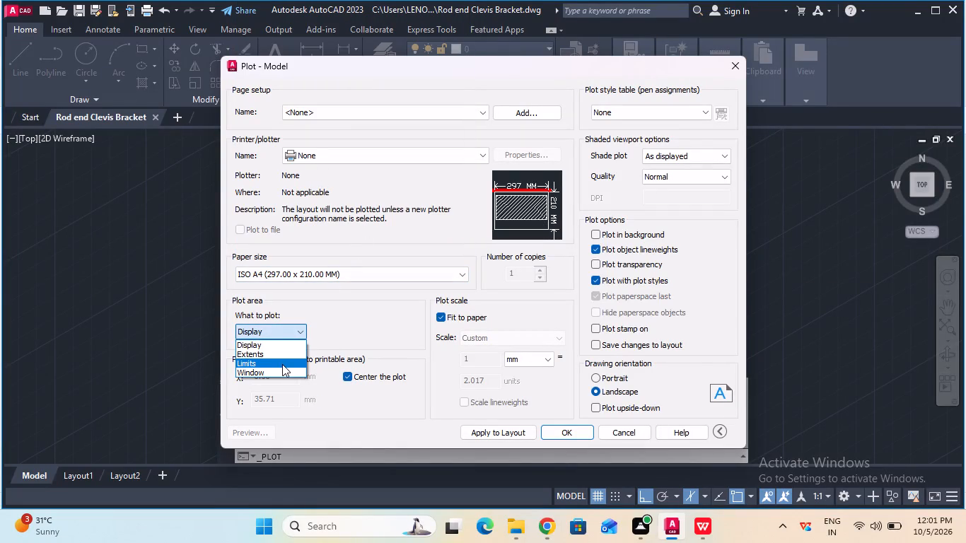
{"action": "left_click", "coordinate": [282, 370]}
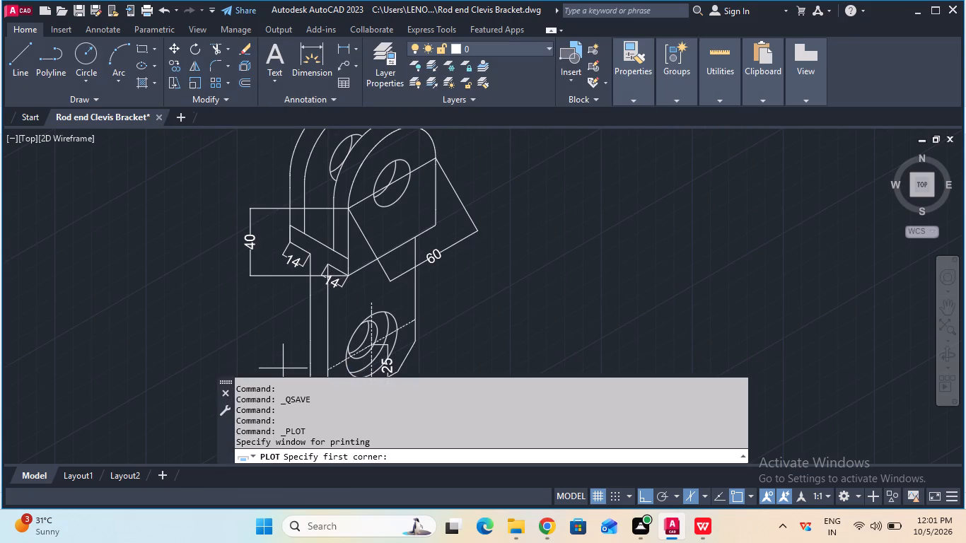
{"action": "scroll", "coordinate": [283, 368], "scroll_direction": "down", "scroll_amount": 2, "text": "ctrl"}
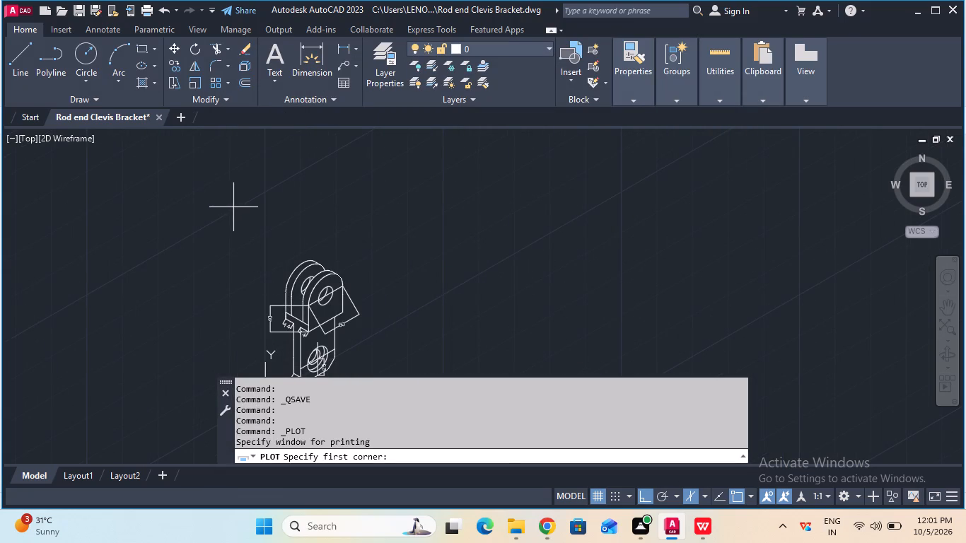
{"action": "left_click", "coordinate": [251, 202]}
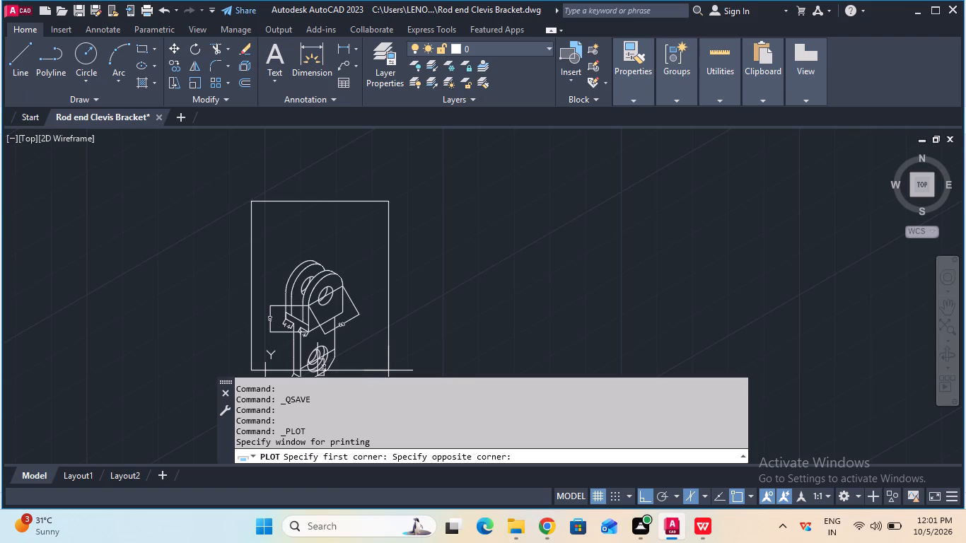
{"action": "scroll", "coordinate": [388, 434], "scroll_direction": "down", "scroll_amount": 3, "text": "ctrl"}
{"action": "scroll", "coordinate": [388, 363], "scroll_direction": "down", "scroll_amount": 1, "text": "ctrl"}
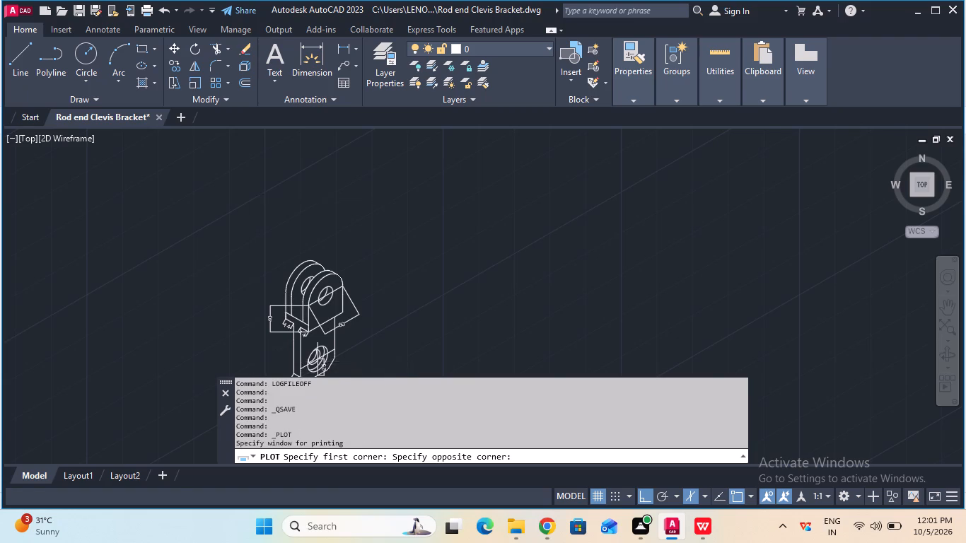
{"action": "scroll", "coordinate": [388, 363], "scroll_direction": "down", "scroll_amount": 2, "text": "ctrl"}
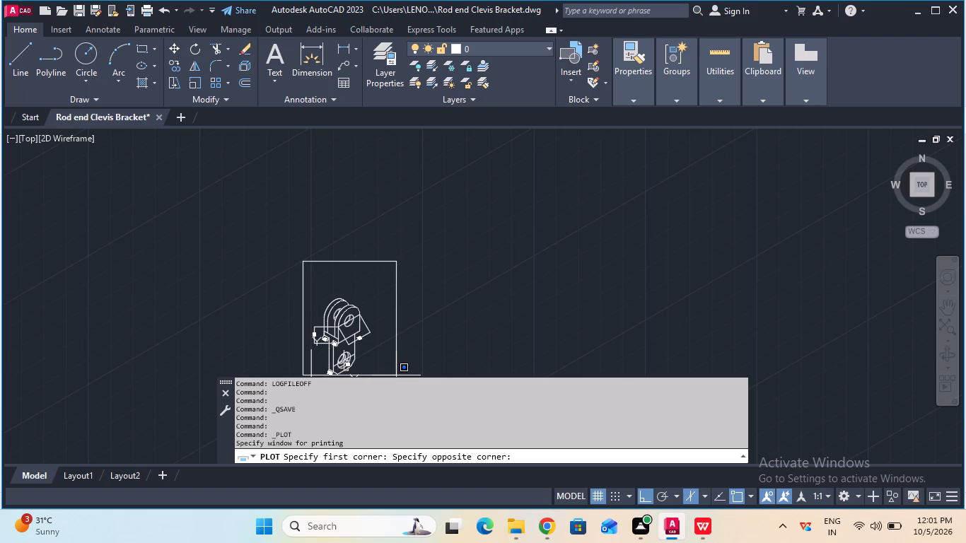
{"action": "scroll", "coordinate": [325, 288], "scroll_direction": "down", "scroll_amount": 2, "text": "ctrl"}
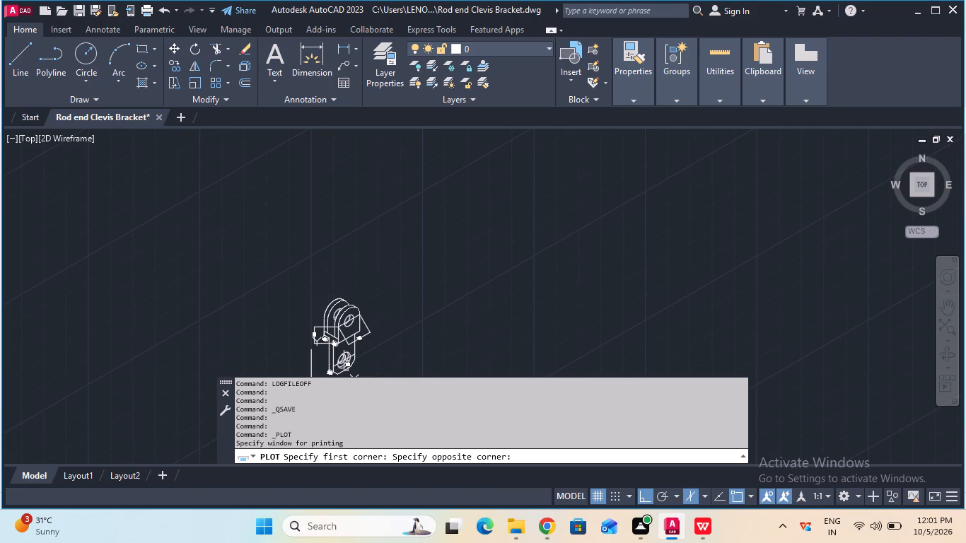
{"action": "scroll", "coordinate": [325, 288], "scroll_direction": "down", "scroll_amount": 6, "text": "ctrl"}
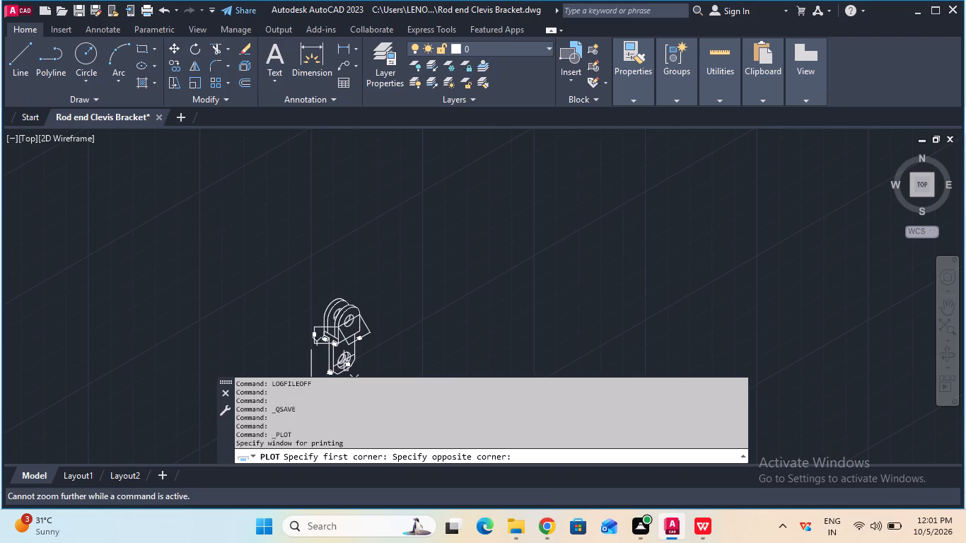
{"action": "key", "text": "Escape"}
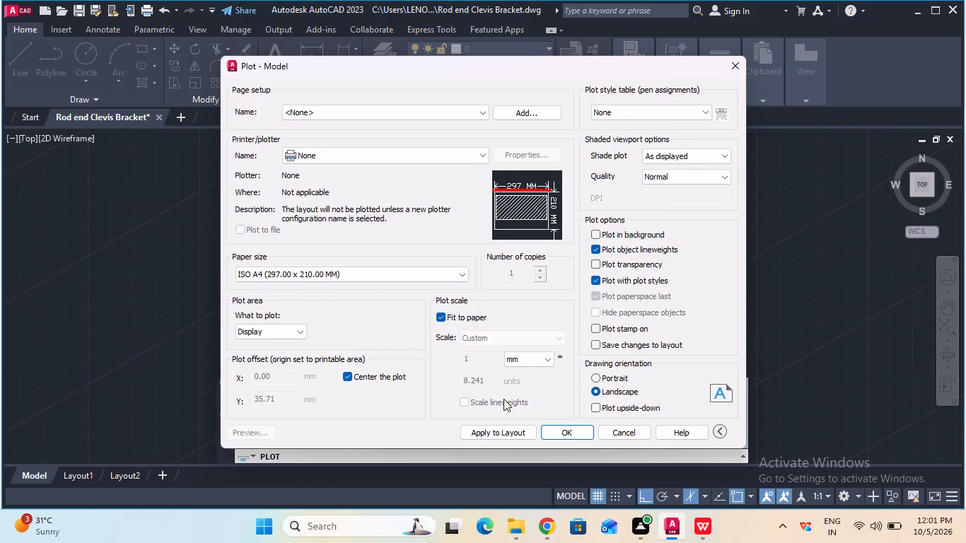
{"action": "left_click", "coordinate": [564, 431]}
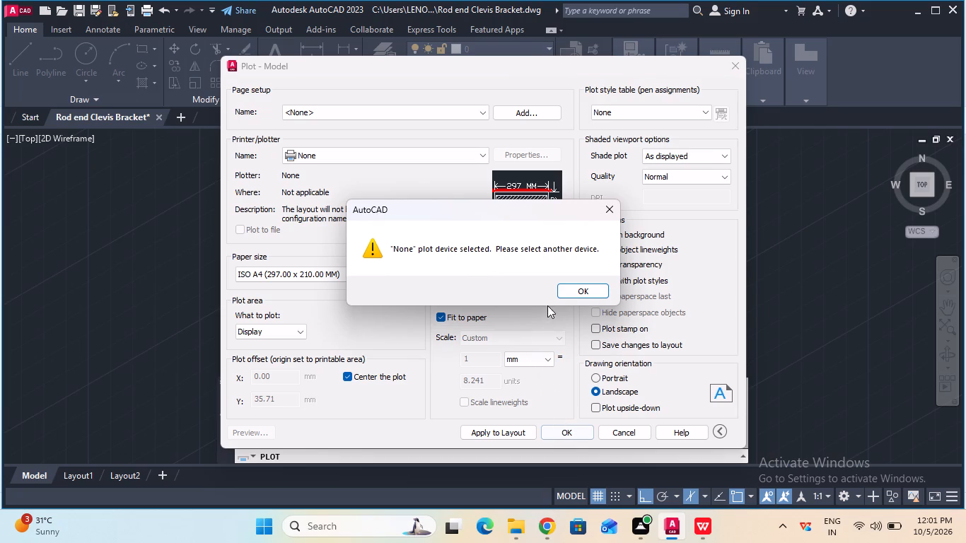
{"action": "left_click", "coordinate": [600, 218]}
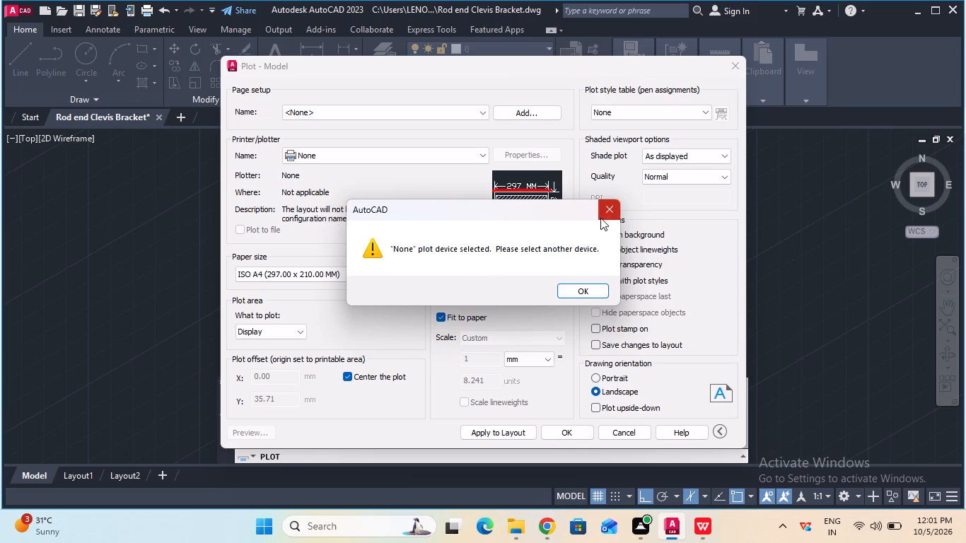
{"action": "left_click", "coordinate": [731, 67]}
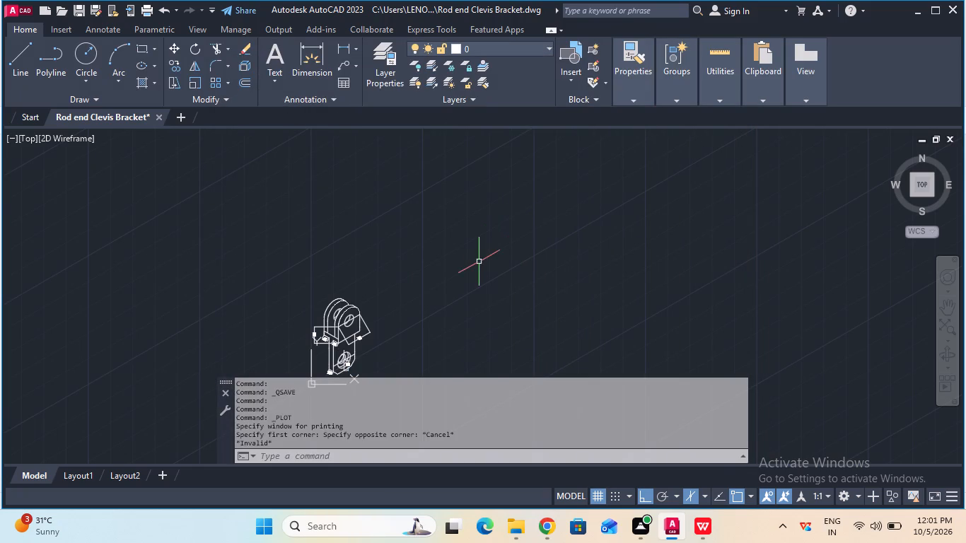
Start a new plot of the model on ISO A4 (297.00 x 210.00 MM) paper and centre the plot.
{"action": "left_click", "coordinate": [948, 310]}
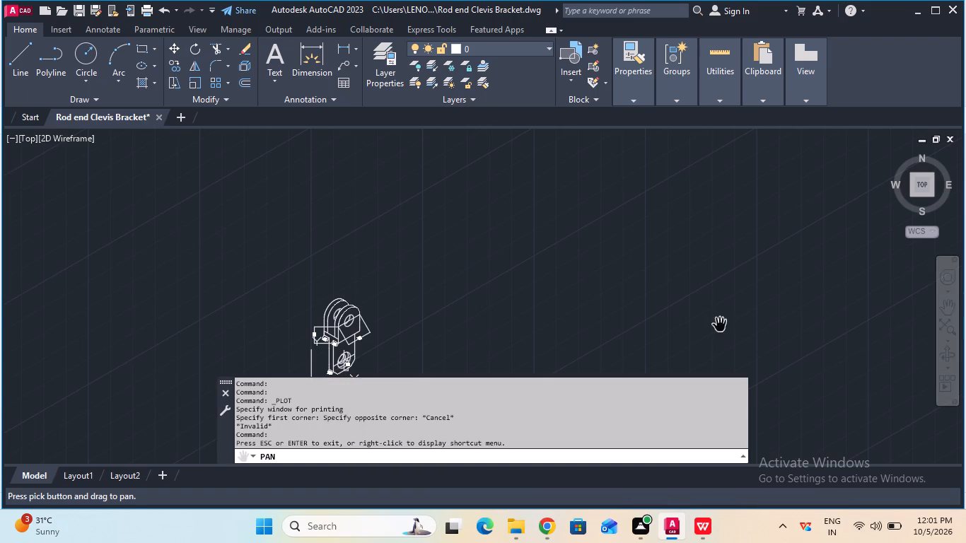
{"action": "left_click_drag", "start_coordinate": [720, 325], "coordinate": [725, 247]}
{"action": "key", "text": "Escape"}
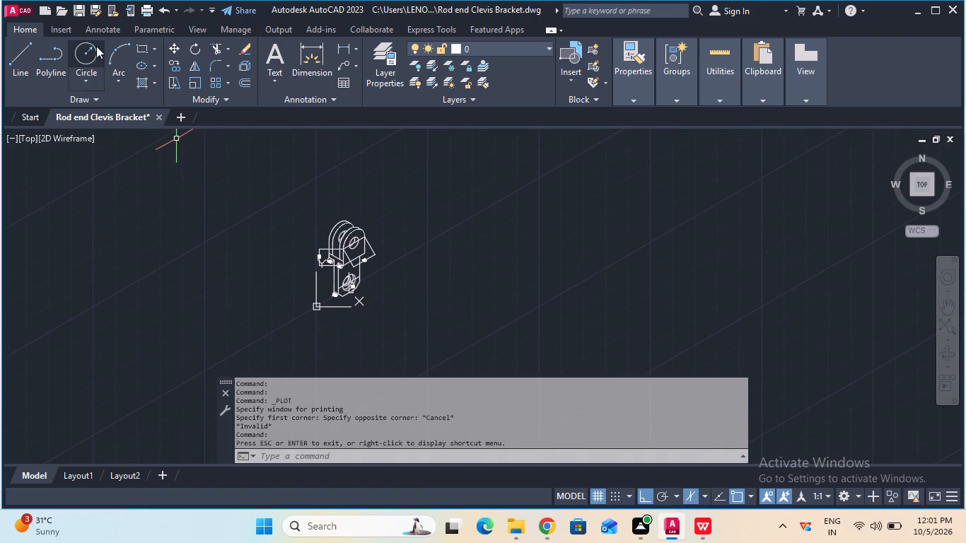
{"action": "left_click", "coordinate": [150, 7]}
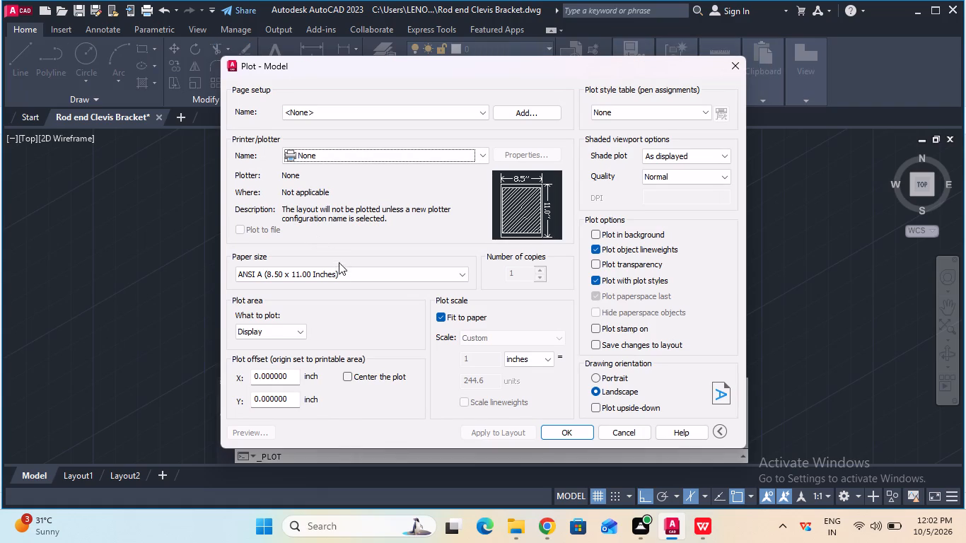
{"action": "left_click", "coordinate": [341, 271]}
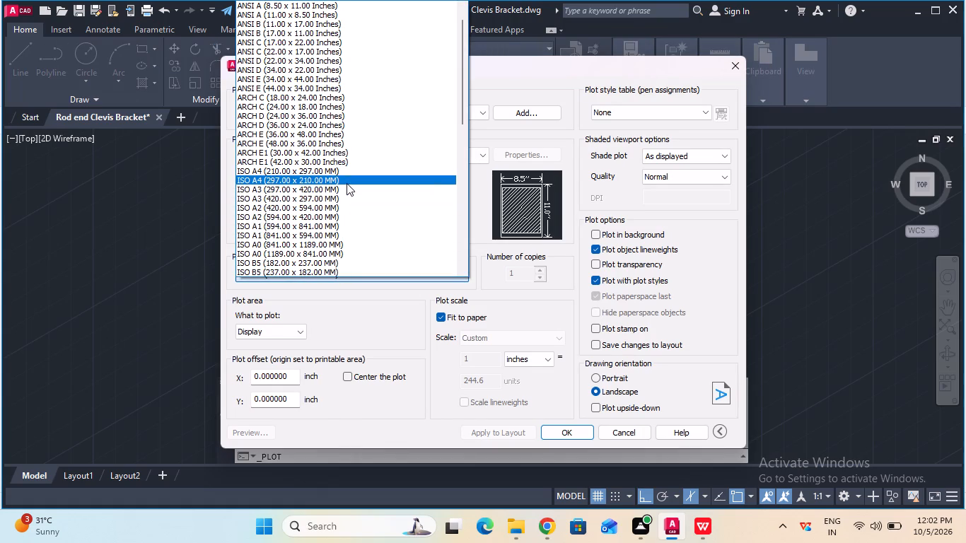
{"action": "left_click", "coordinate": [347, 181]}
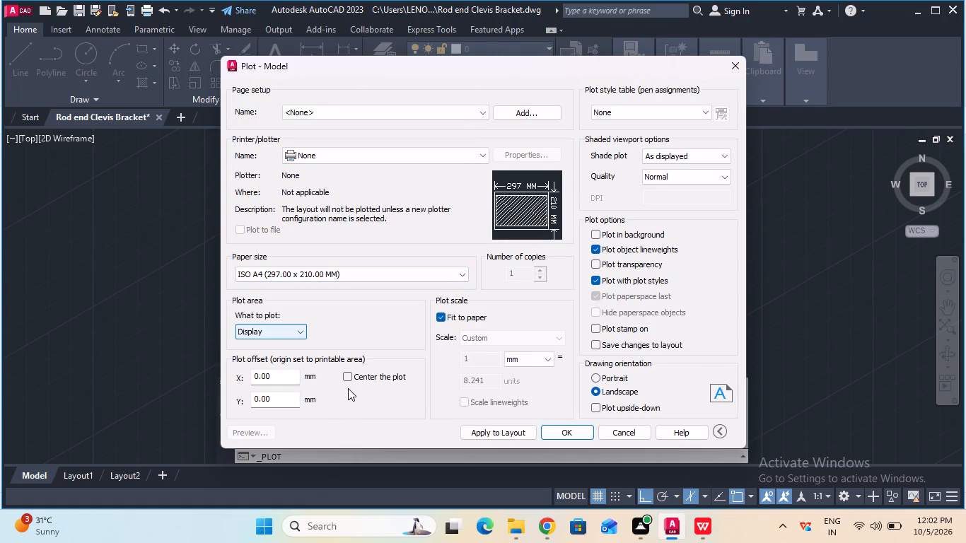
{"action": "left_click", "coordinate": [349, 372]}
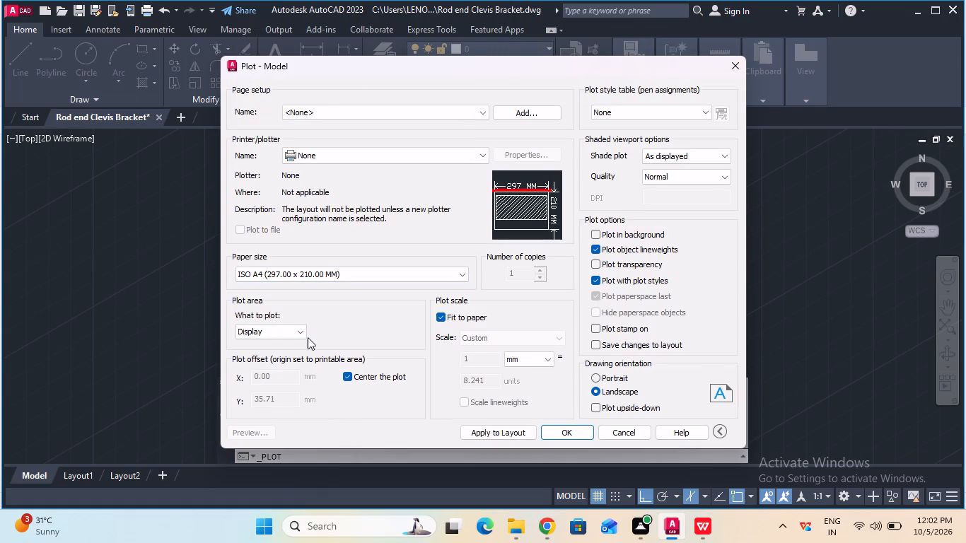
Set the plot area to a window enclosing the whole clevis bracket with its dimensions.
{"action": "left_click", "coordinate": [303, 330]}
{"action": "left_click", "coordinate": [281, 369]}
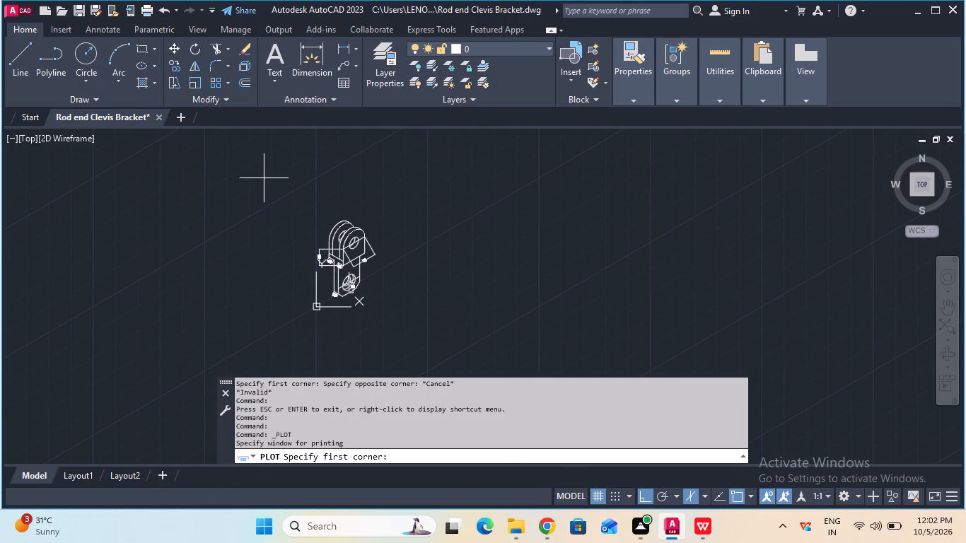
{"action": "left_click", "coordinate": [263, 172]}
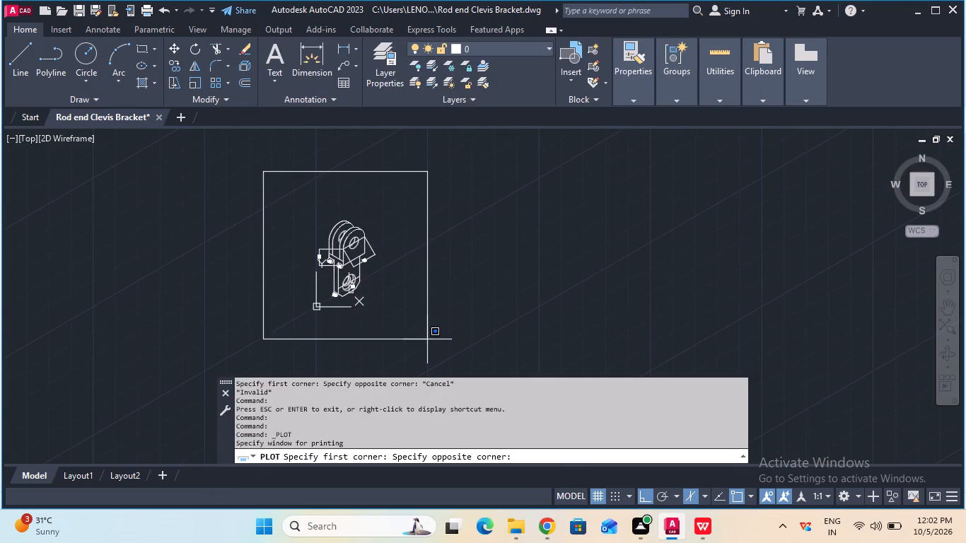
{"action": "left_click", "coordinate": [427, 340]}
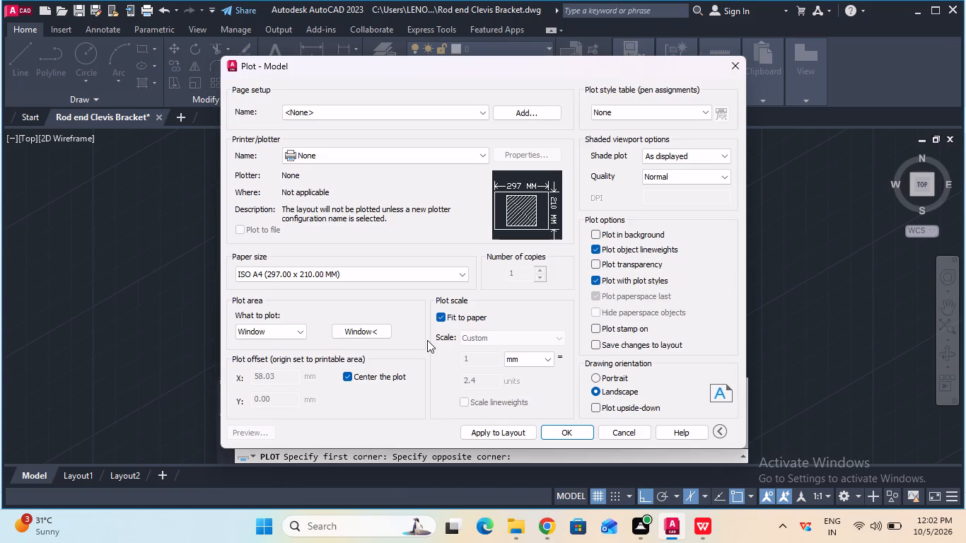
Plot with DWG To PDF.pc3 and save the file as Rod end Clevis Bracket-Model.pdf in Documents.
{"action": "left_click", "coordinate": [457, 156]}
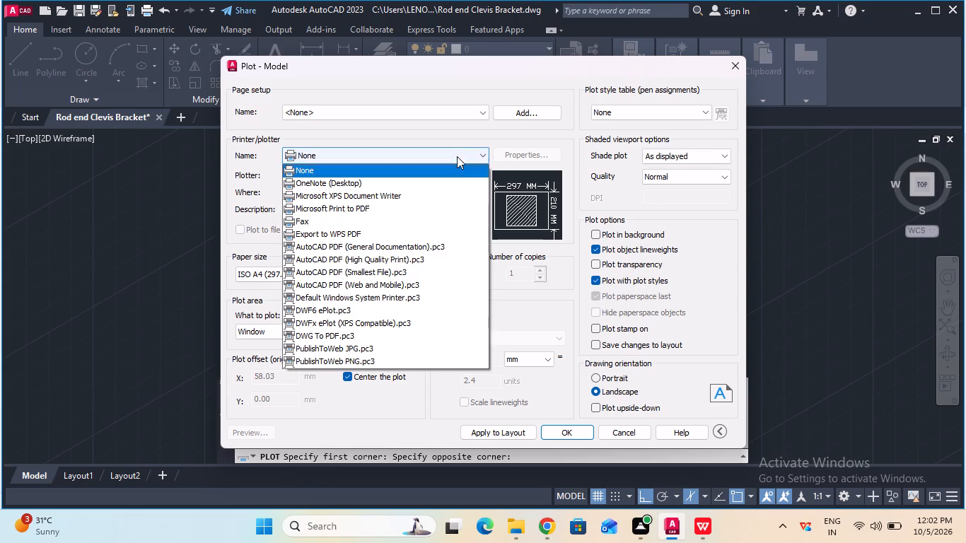
{"action": "left_click", "coordinate": [447, 334]}
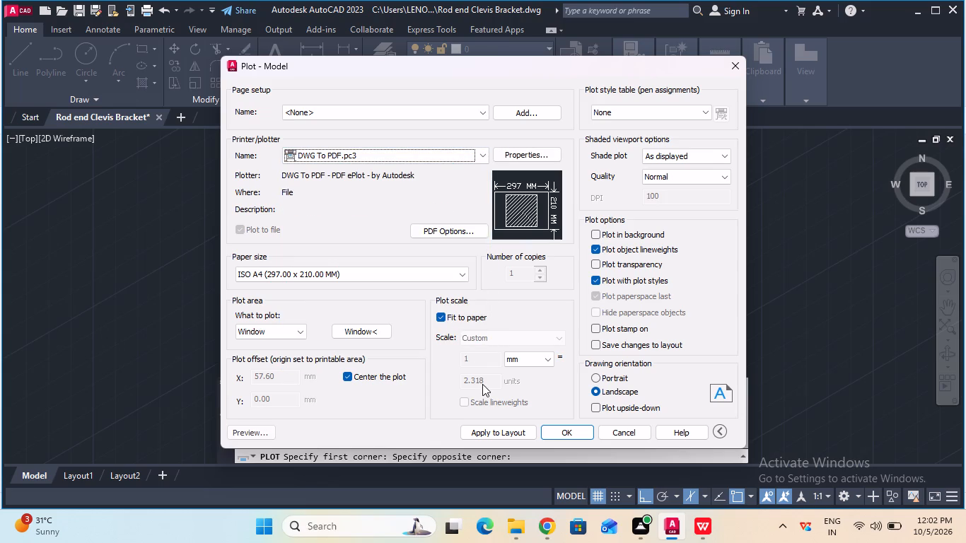
{"action": "left_click", "coordinate": [554, 431]}
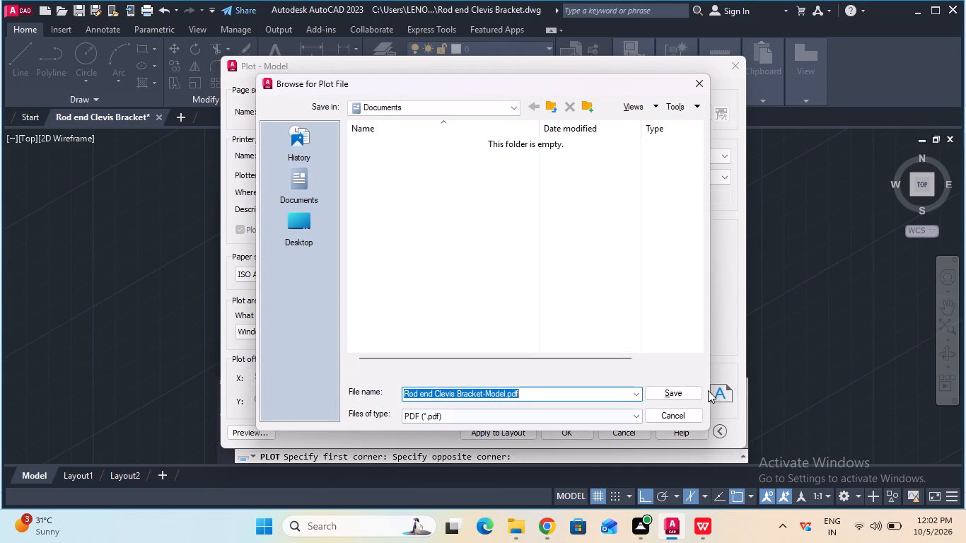
{"action": "left_click", "coordinate": [693, 392]}
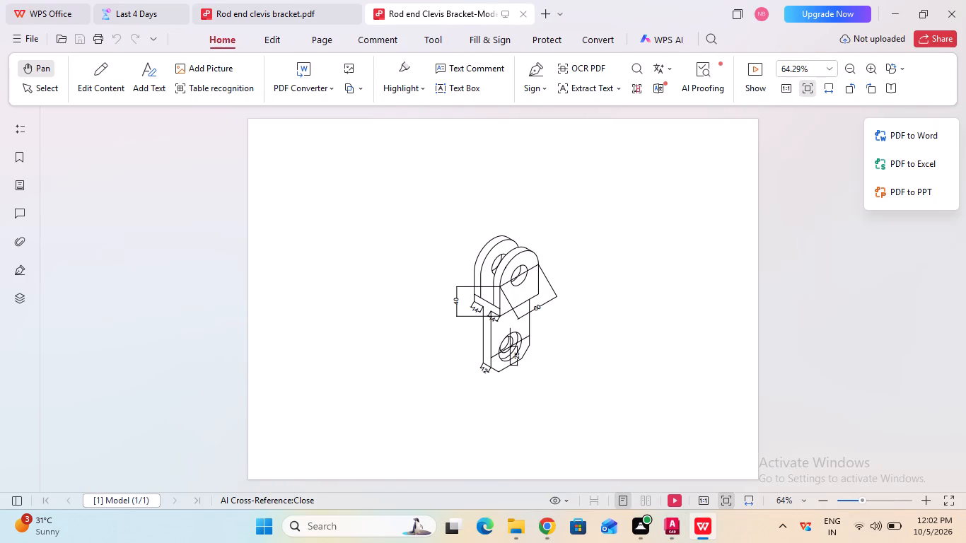
Close WPS Office with the plotted bracket PDF.
{"action": "left_click", "coordinate": [954, 23]}
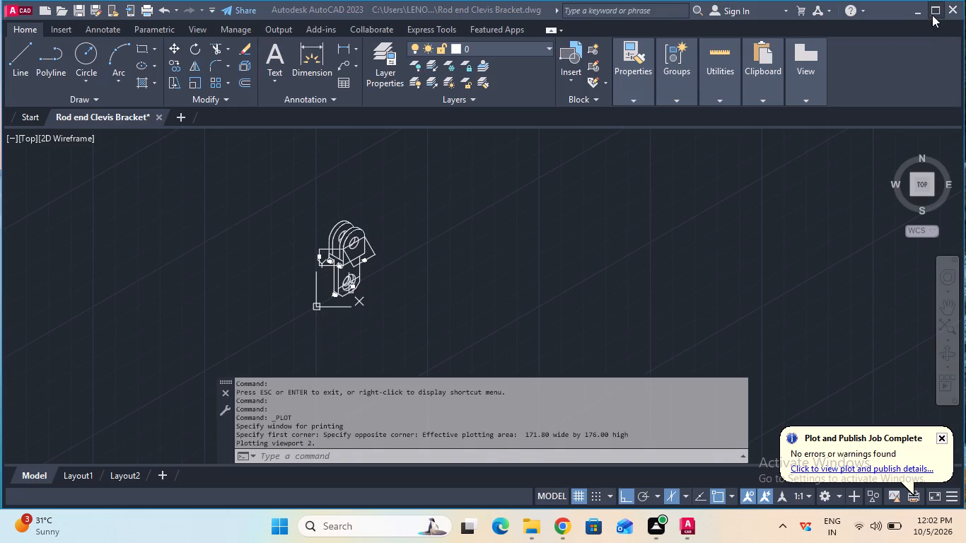
Exit AutoCAD, saving the changes to Rod end Clevis Bracket.dwg.
{"action": "left_click", "coordinate": [949, 9]}
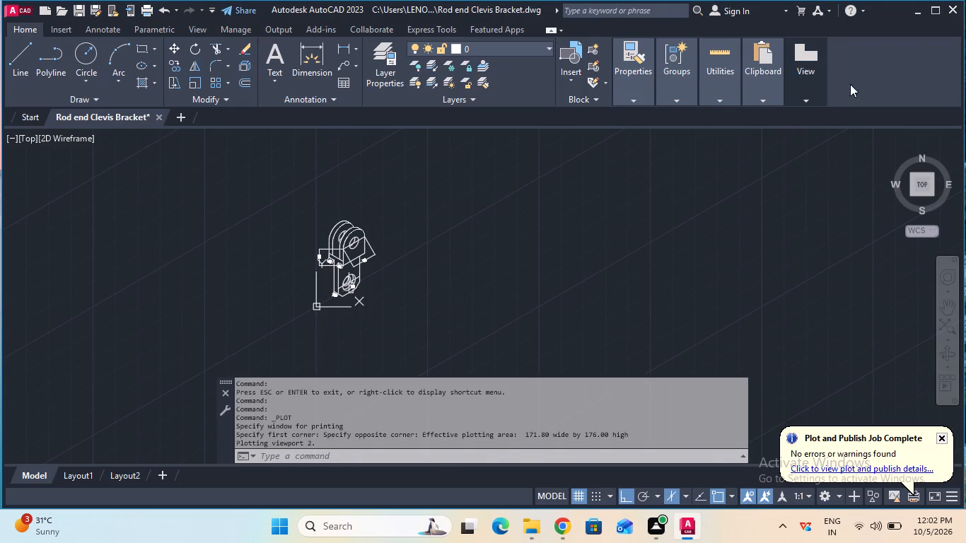
{"action": "left_click", "coordinate": [948, 15]}
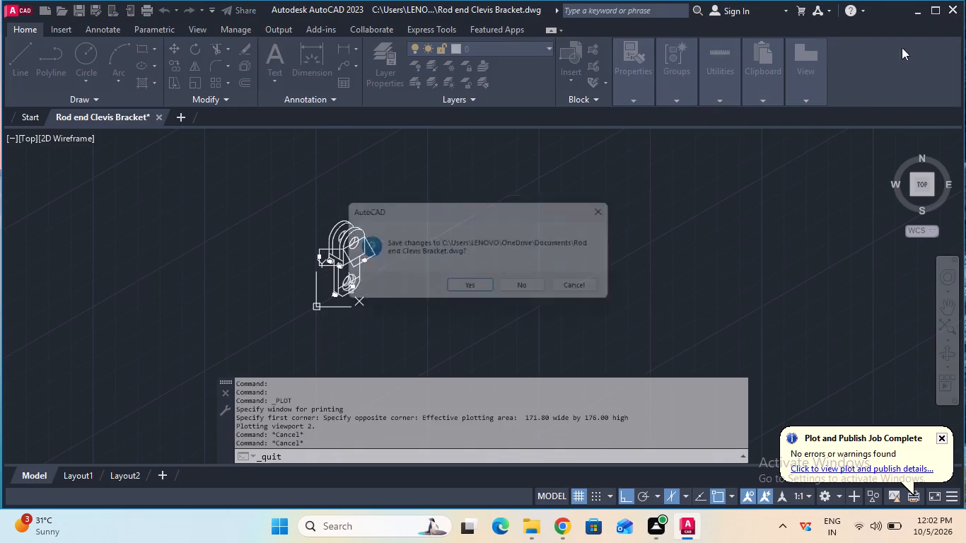
{"action": "left_click", "coordinate": [479, 286]}
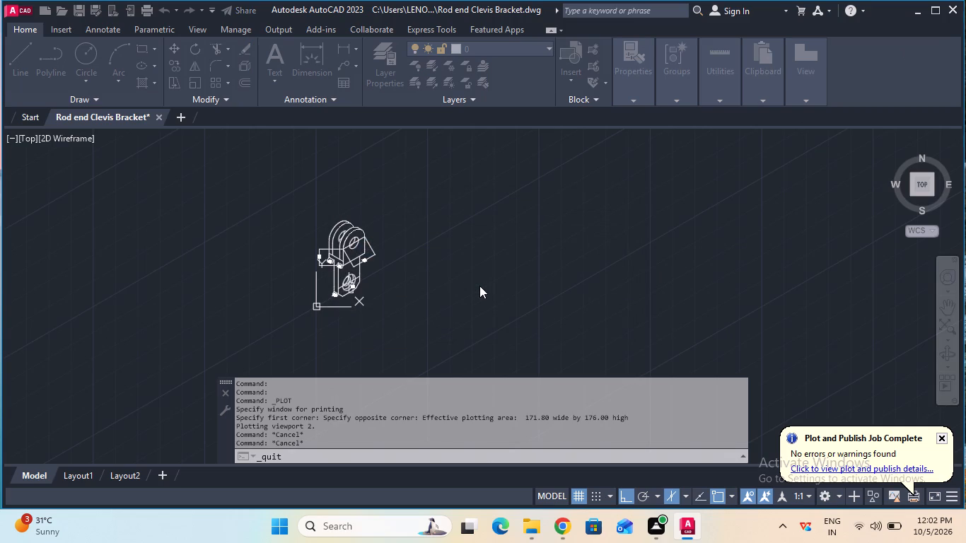